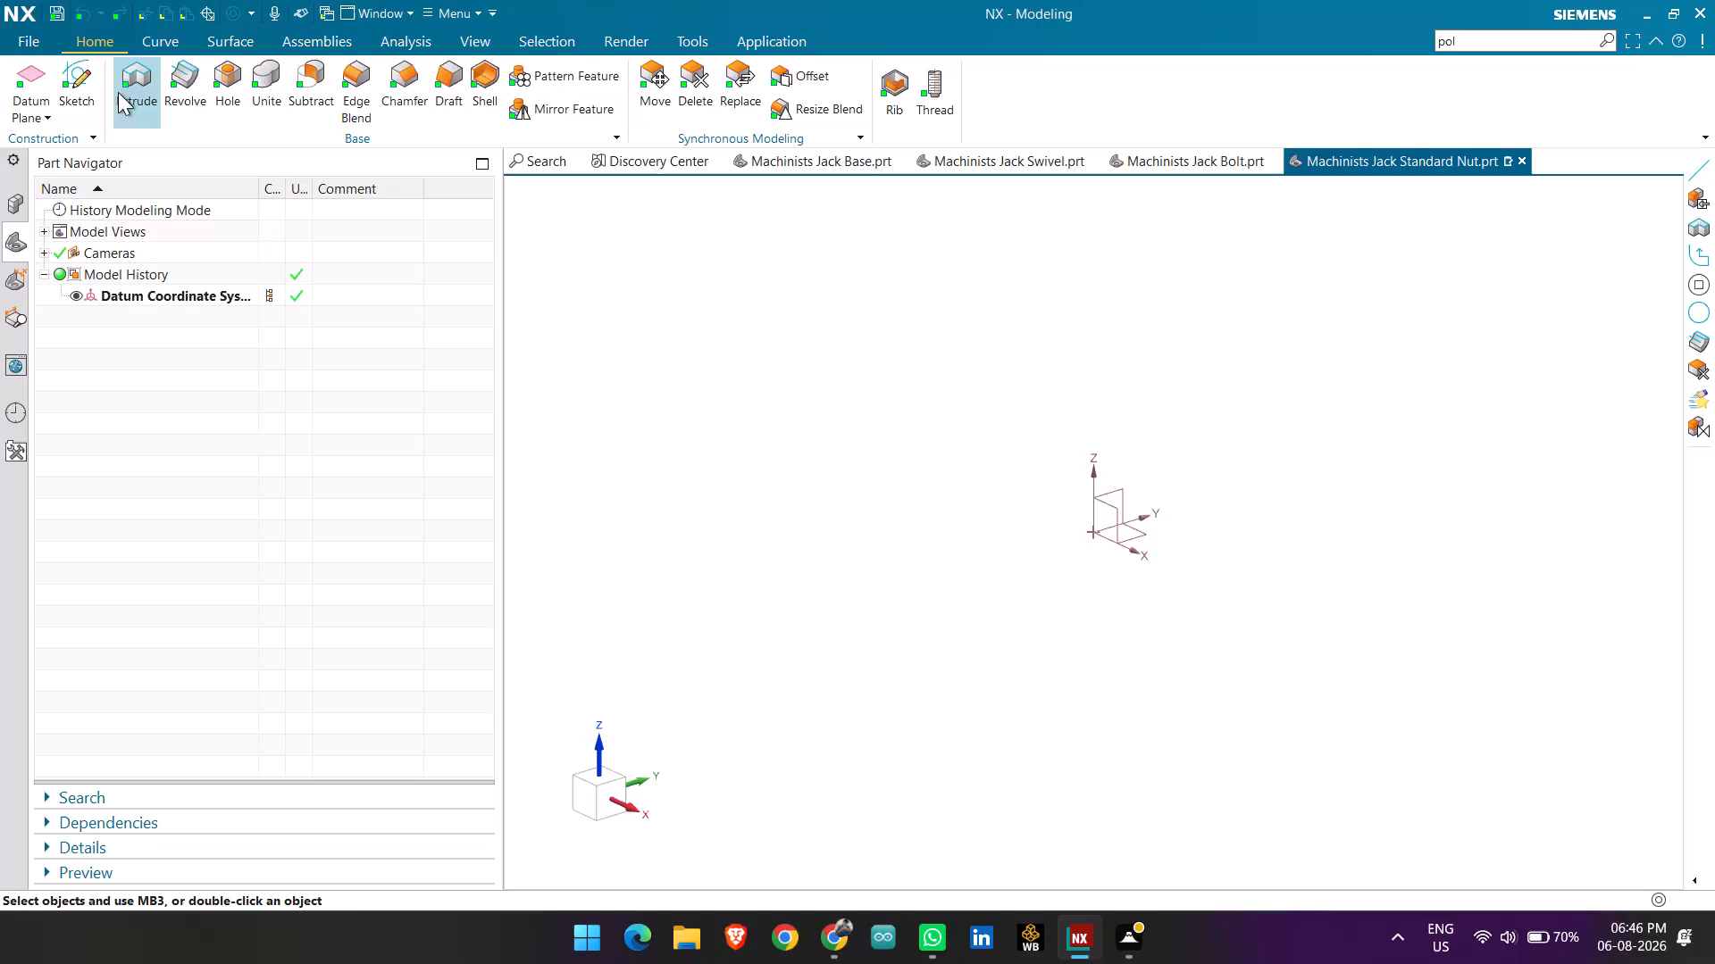
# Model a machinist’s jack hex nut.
# Create a sketch on the Right principal plane.
pyautogui.click(83, 83)
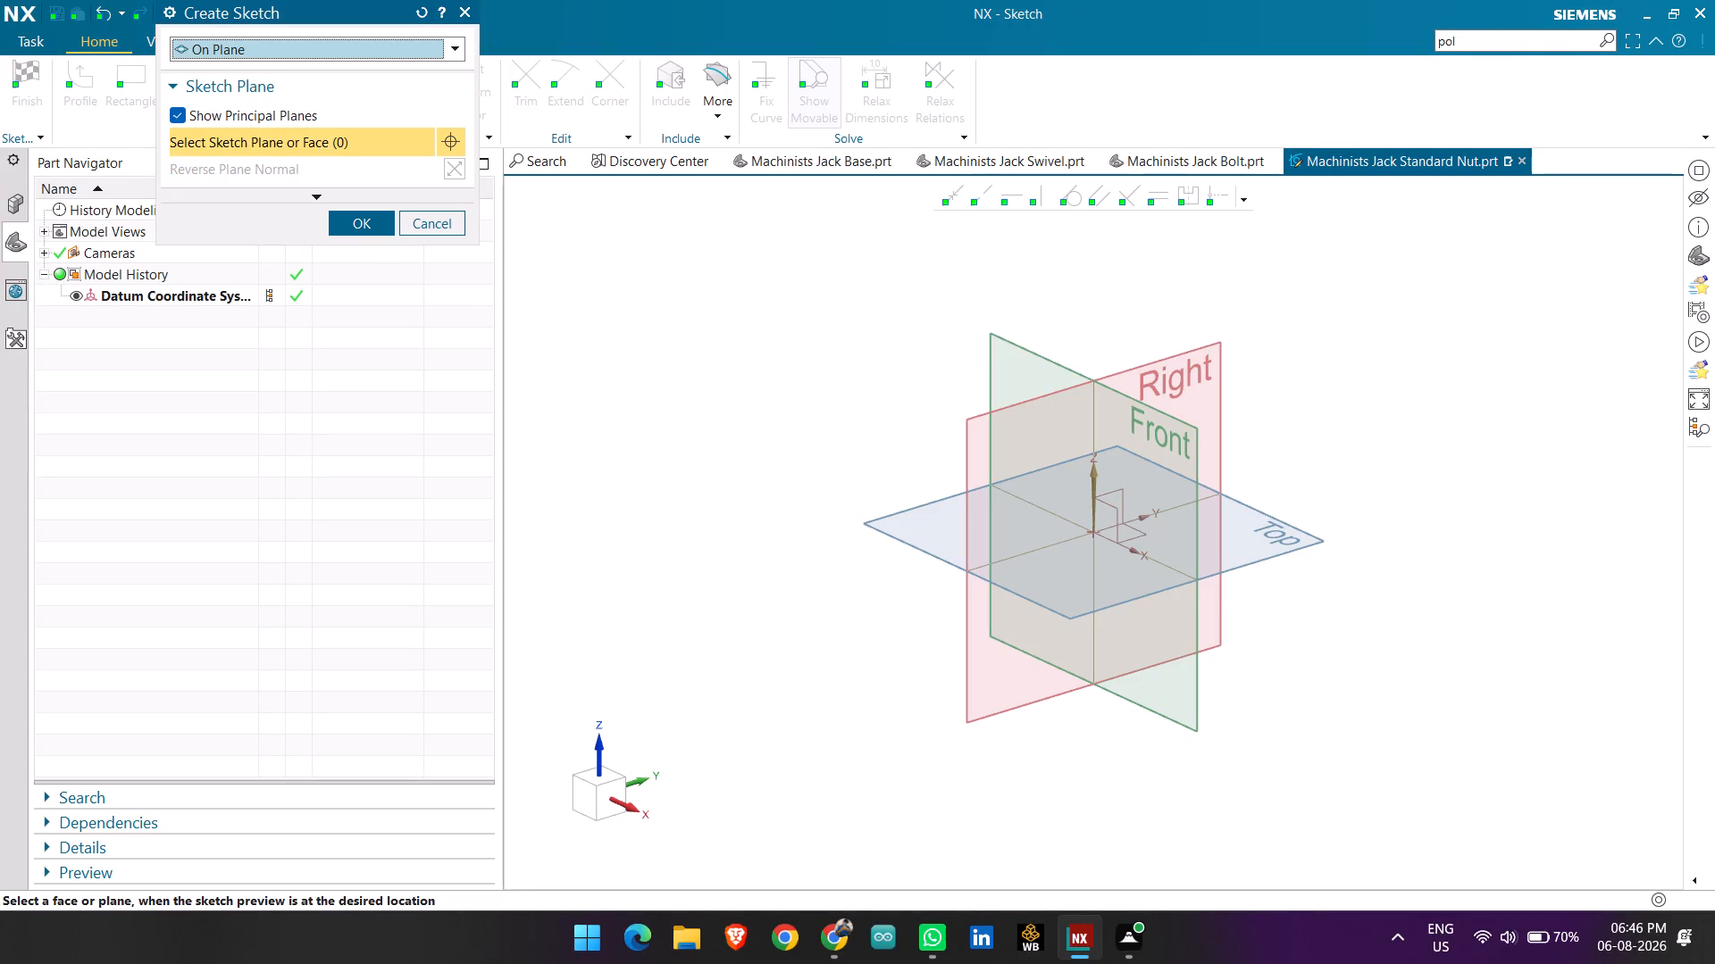
pyautogui.click(1191, 427)
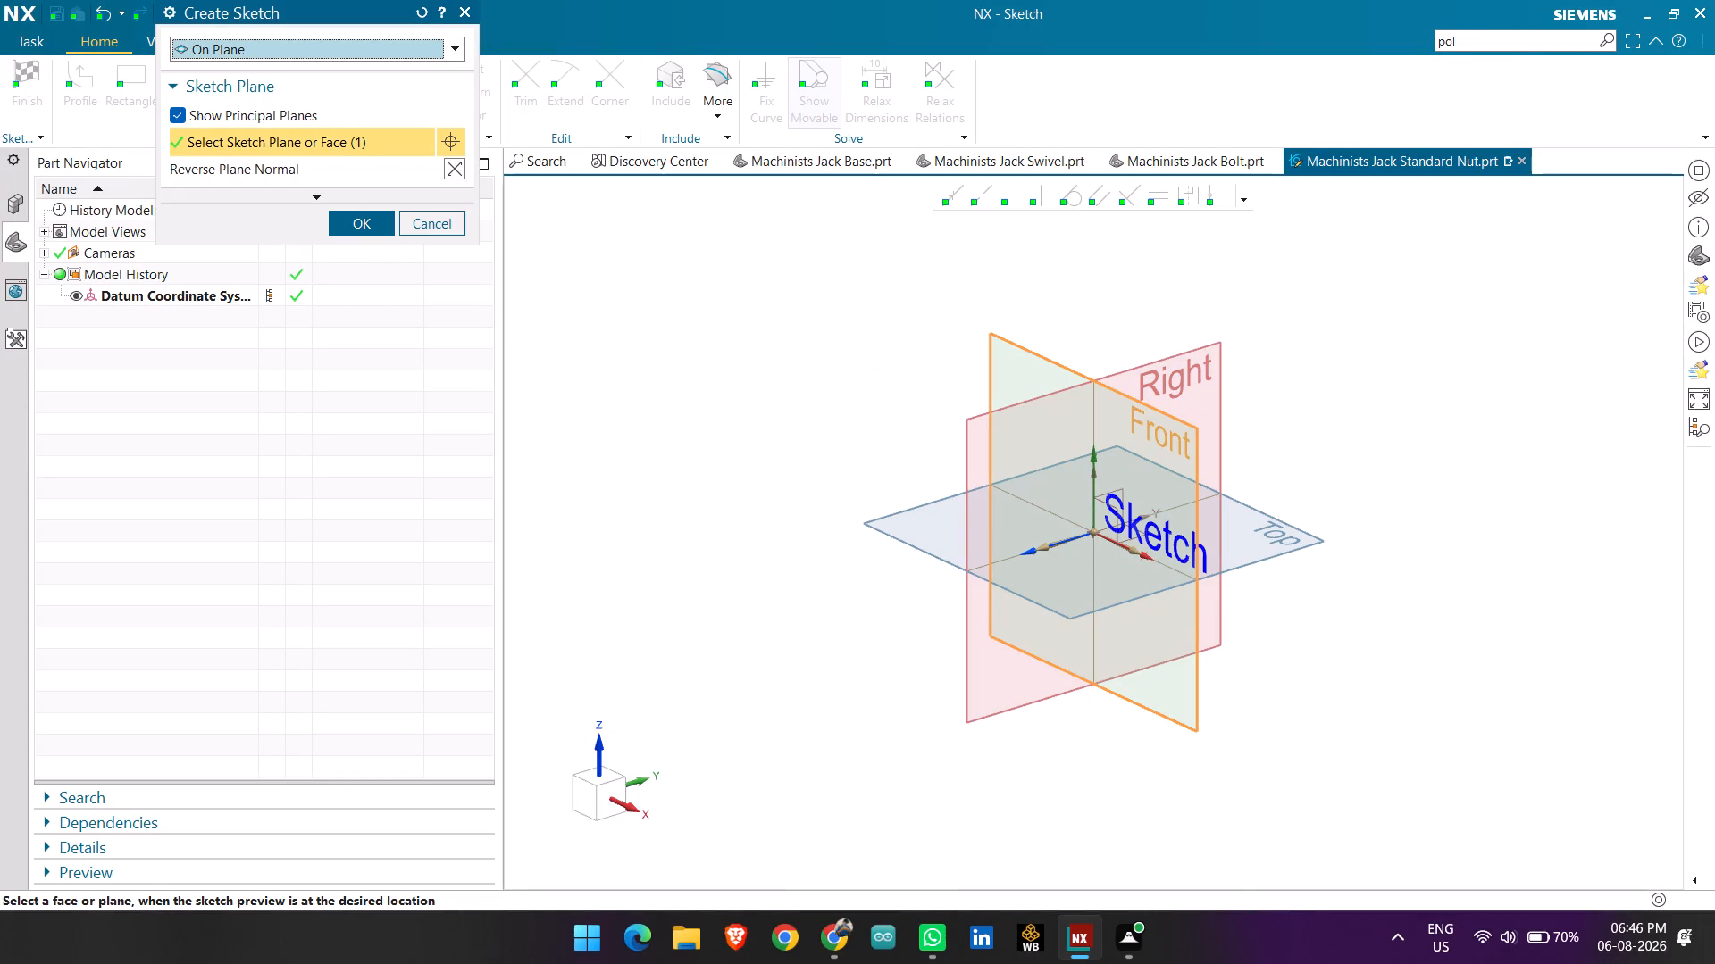
pyautogui.click(920, 399)
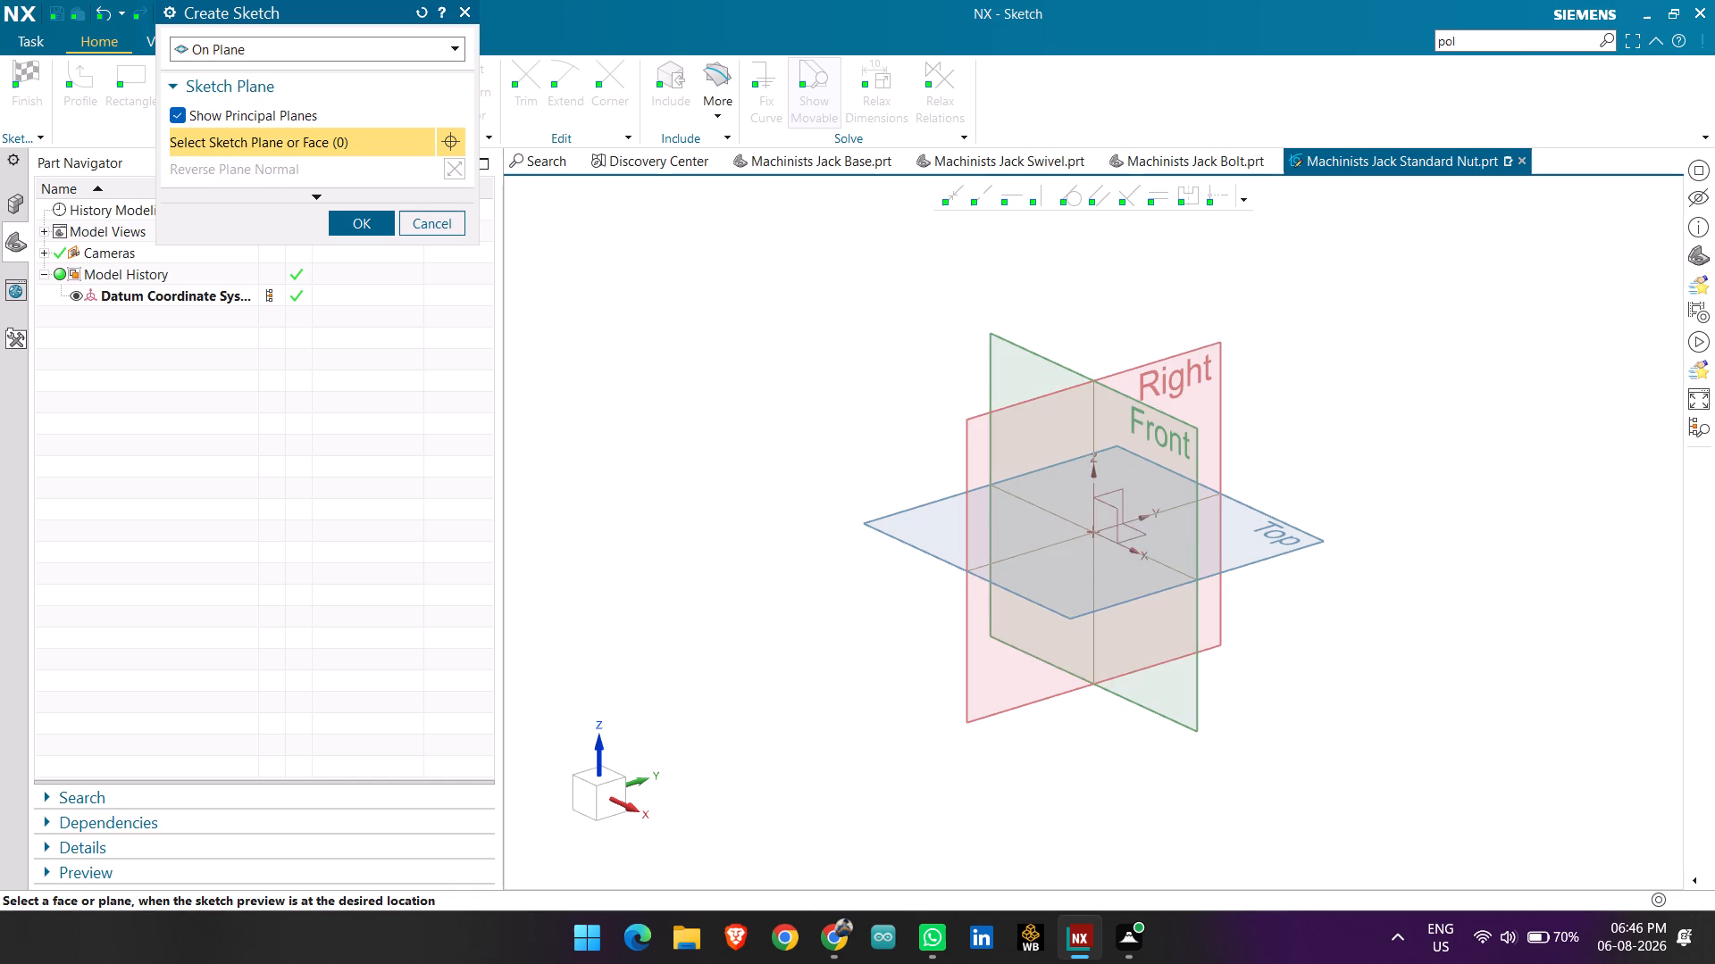
pyautogui.click(975, 420)
pyautogui.middleClick(976, 420)
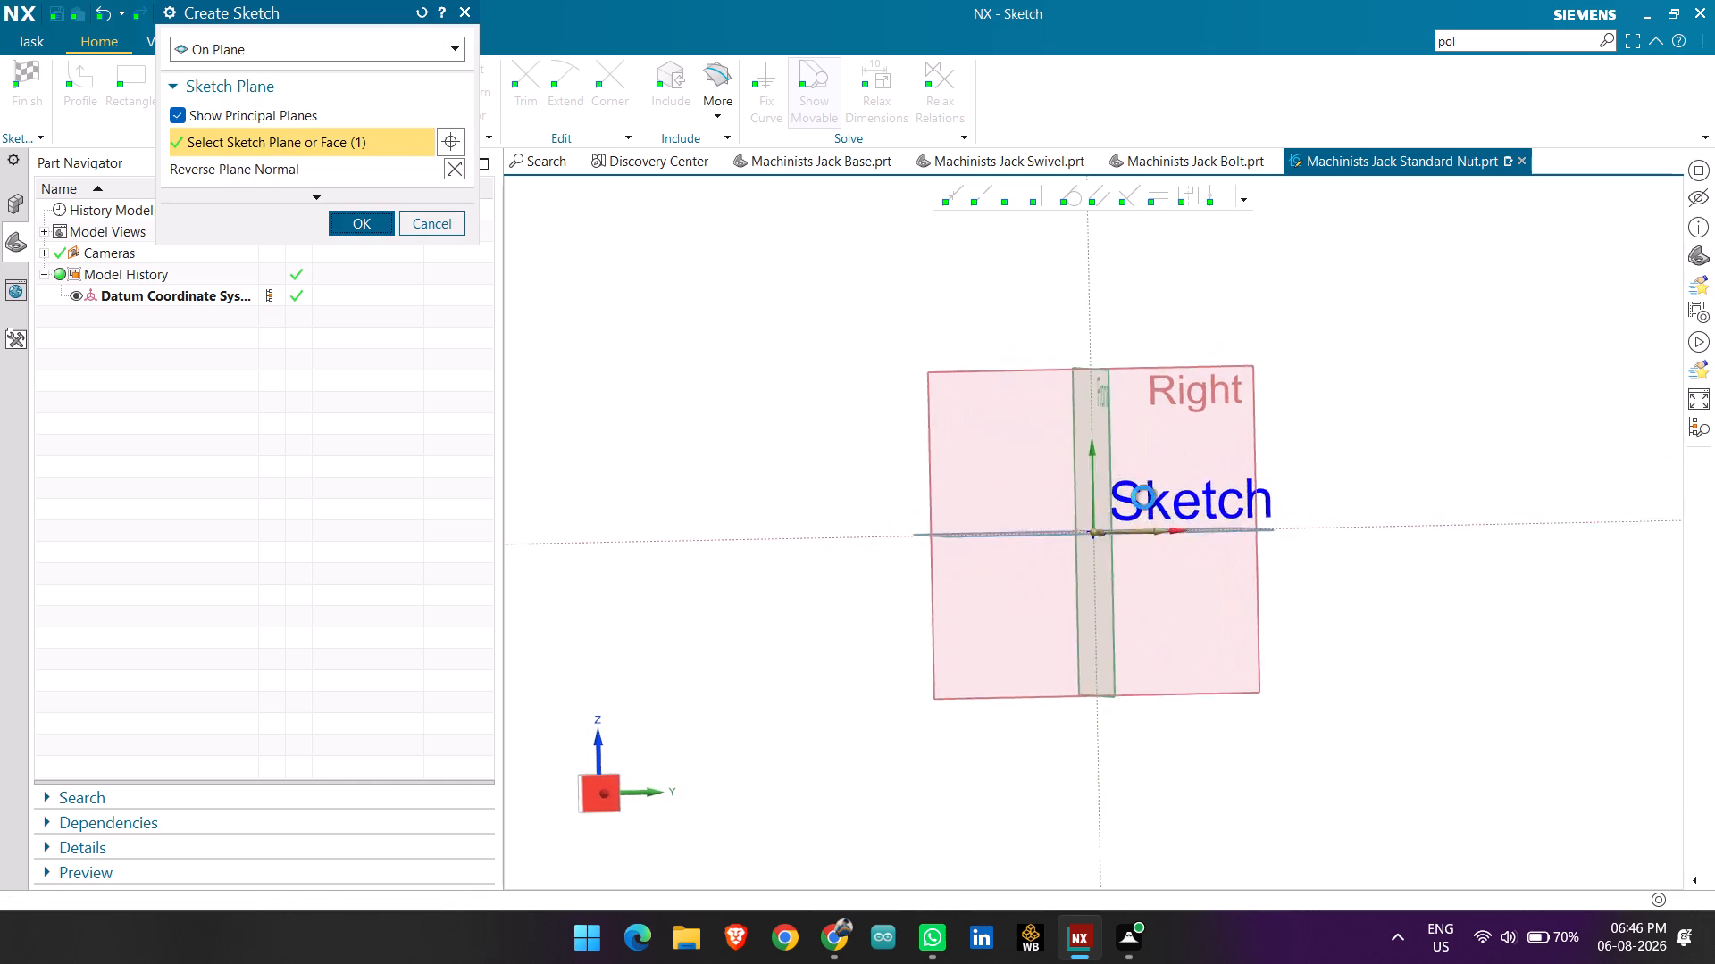
pyautogui.scroll(6, 1167, 541)
pyautogui.scroll(2, 1076, 517)
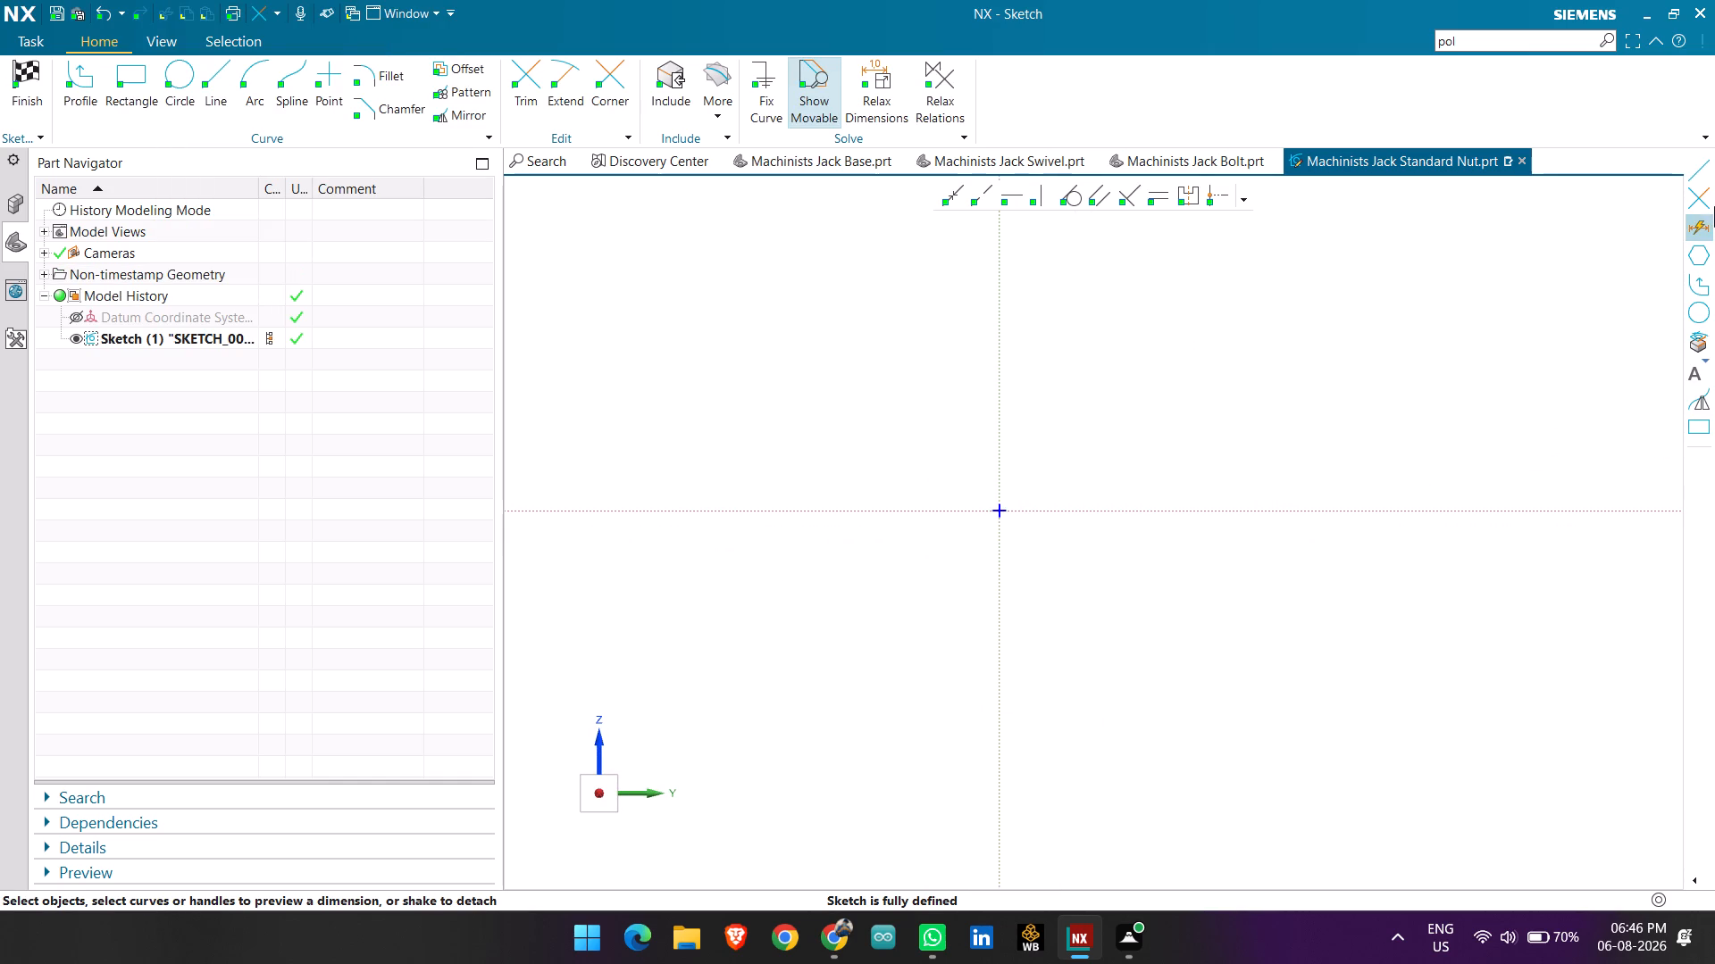
# Draw a six-sided polygon centred on the sketch origin with a 25 mm inscribed radius and 90° rotation.
pyautogui.click(1693, 262)
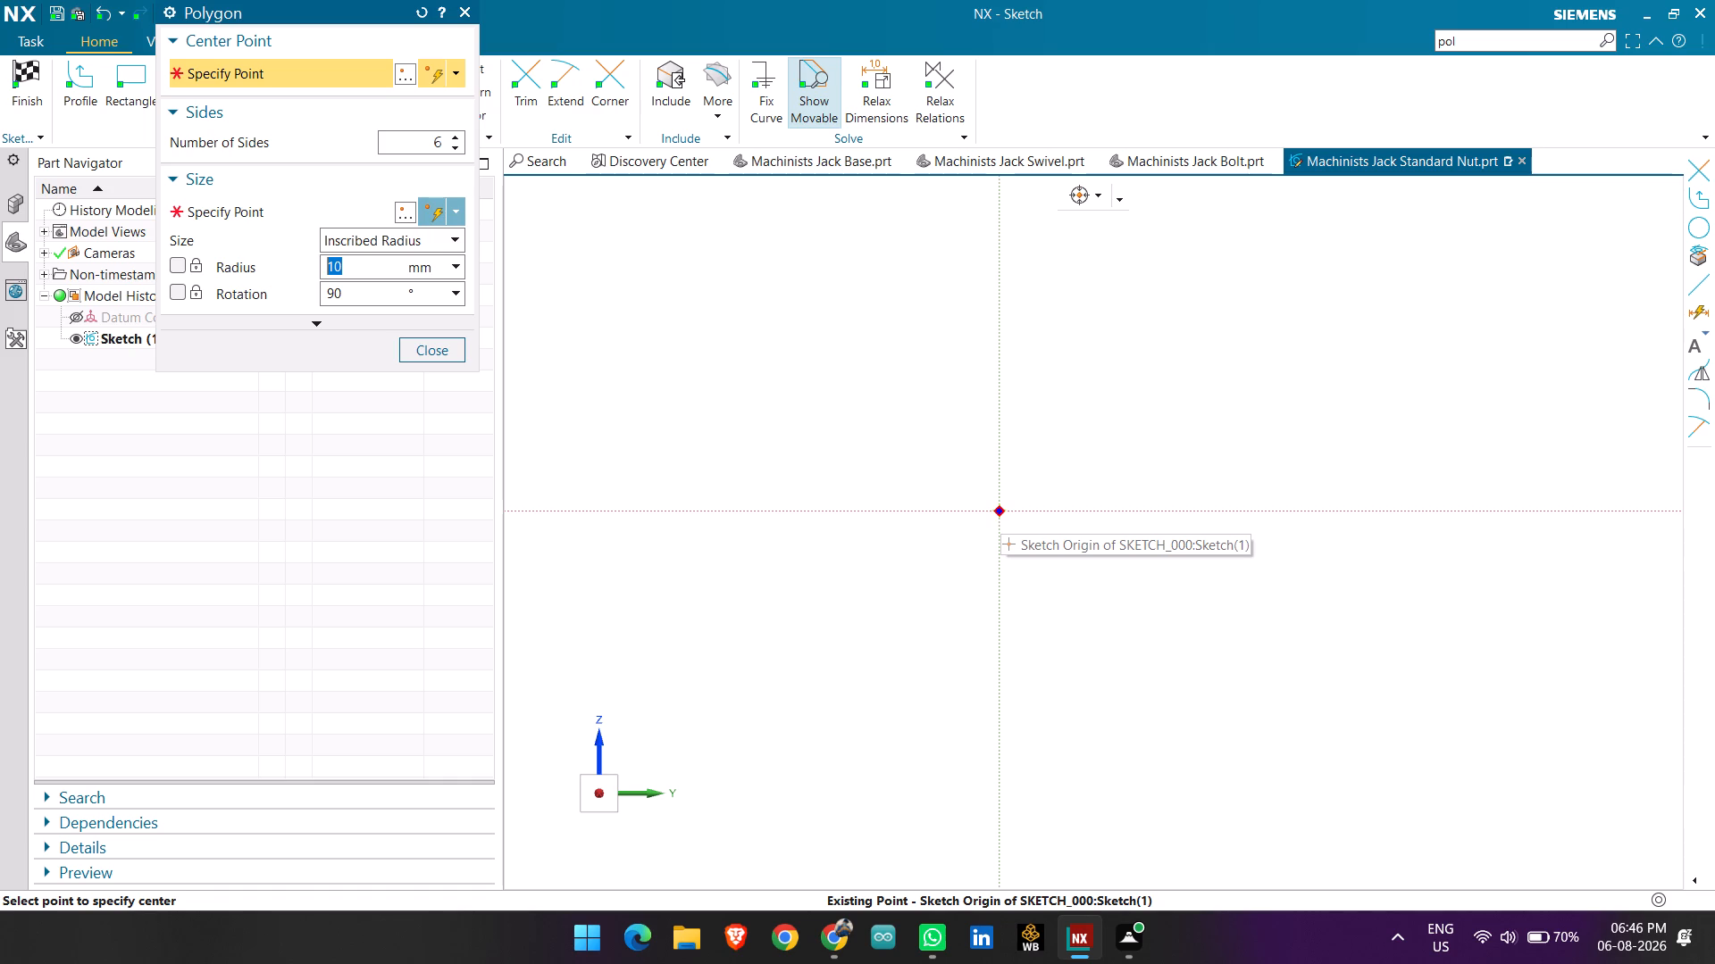
pyautogui.click(1000, 511)
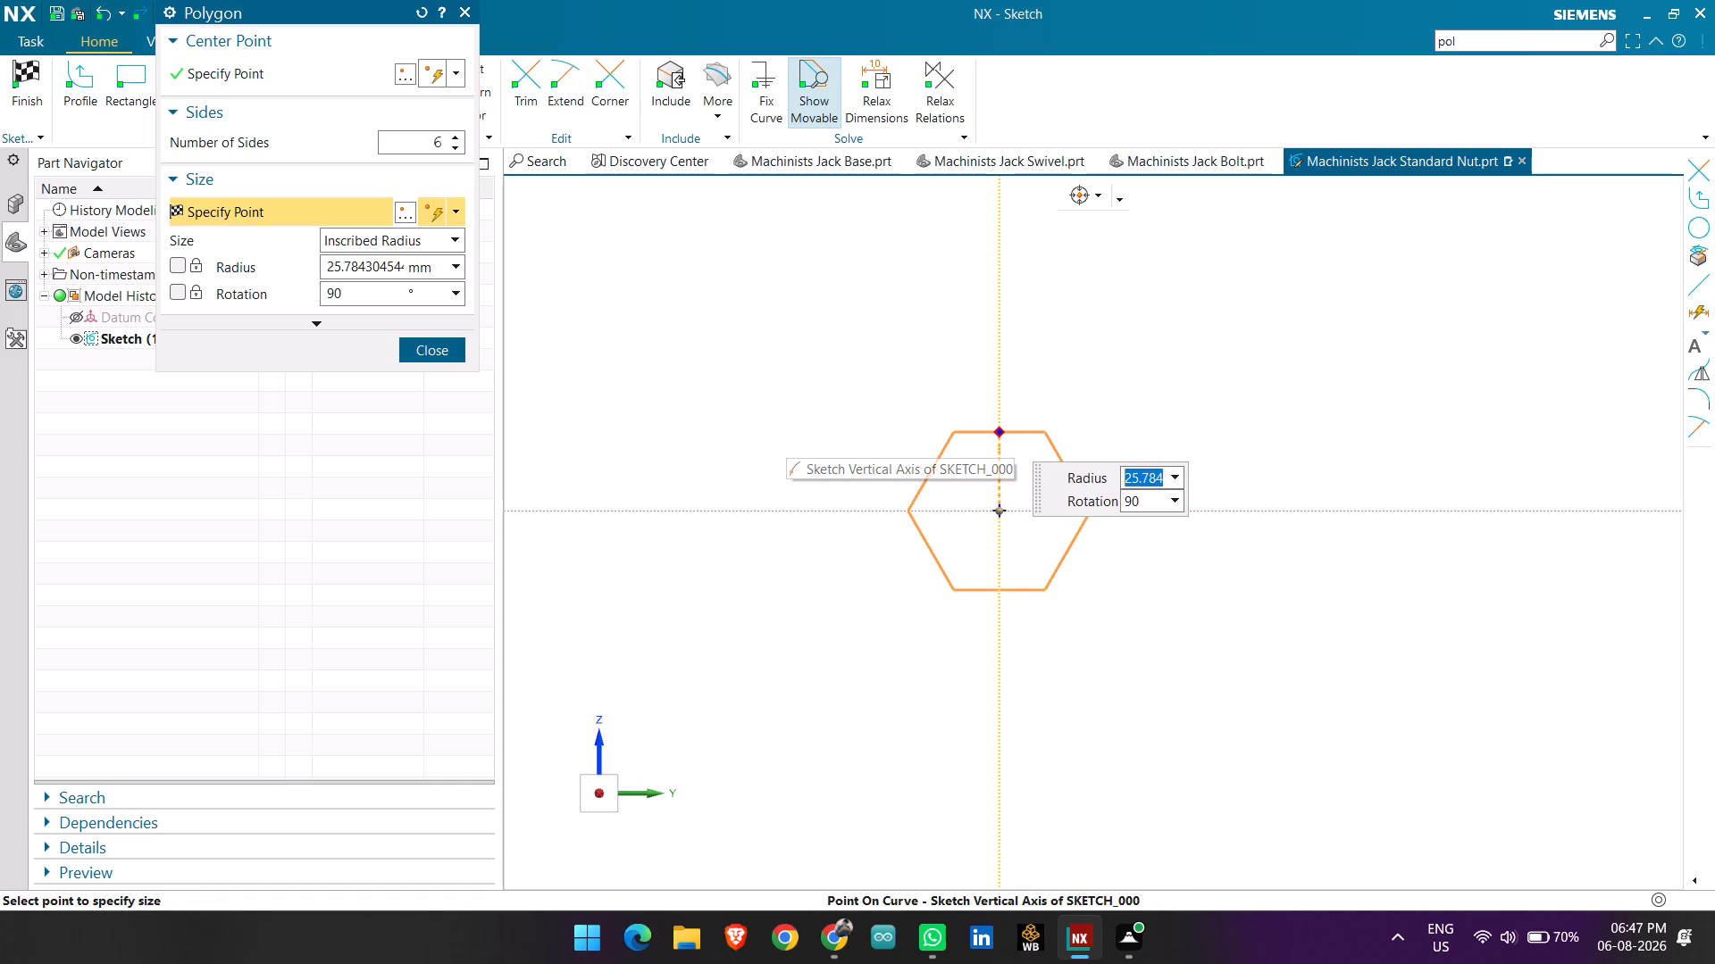
pyautogui.press('2')
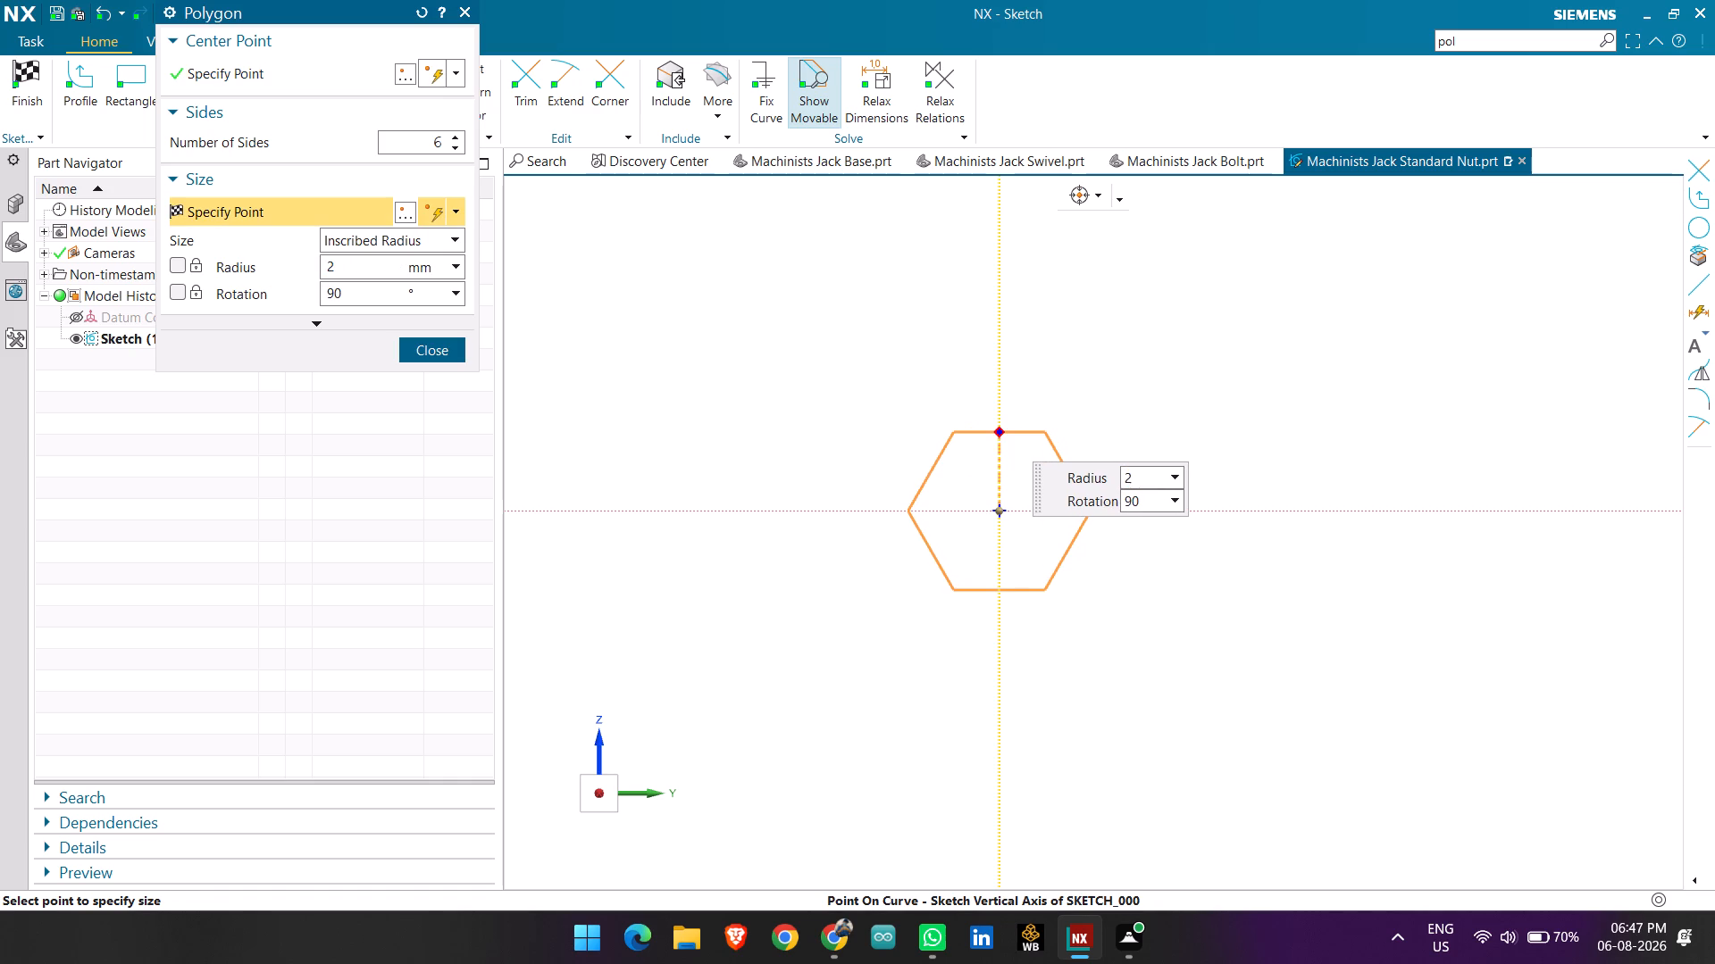
pyautogui.press('5')
pyautogui.press('Return')
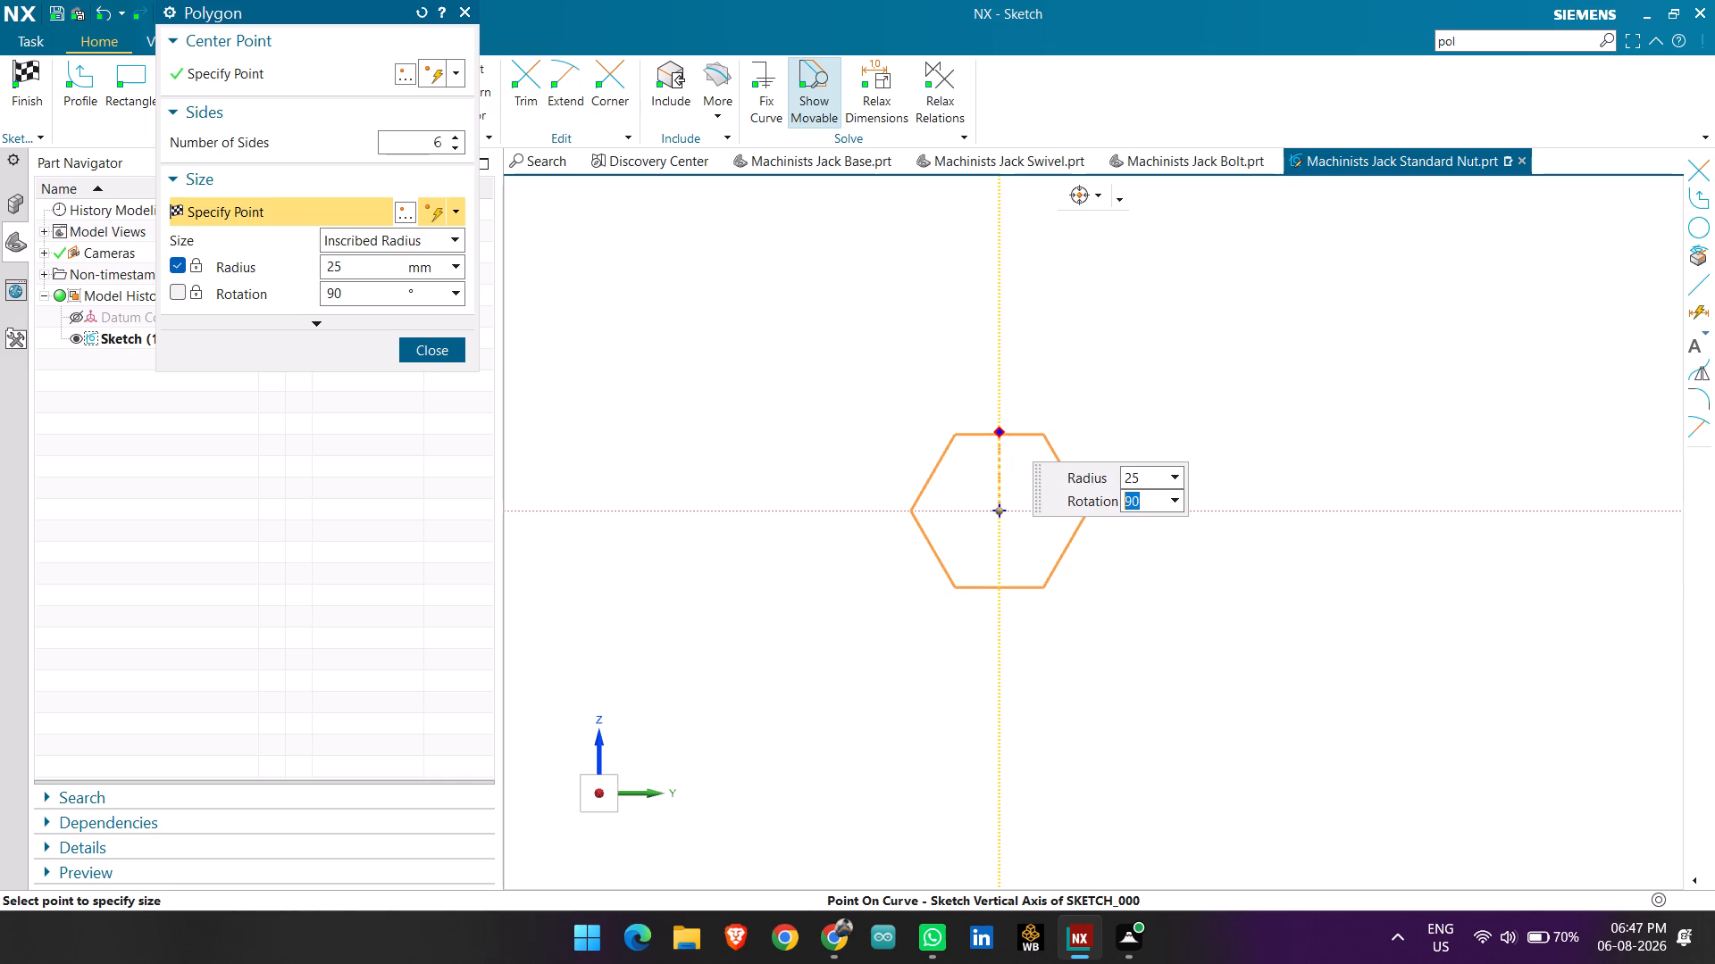
pyautogui.press('Return')
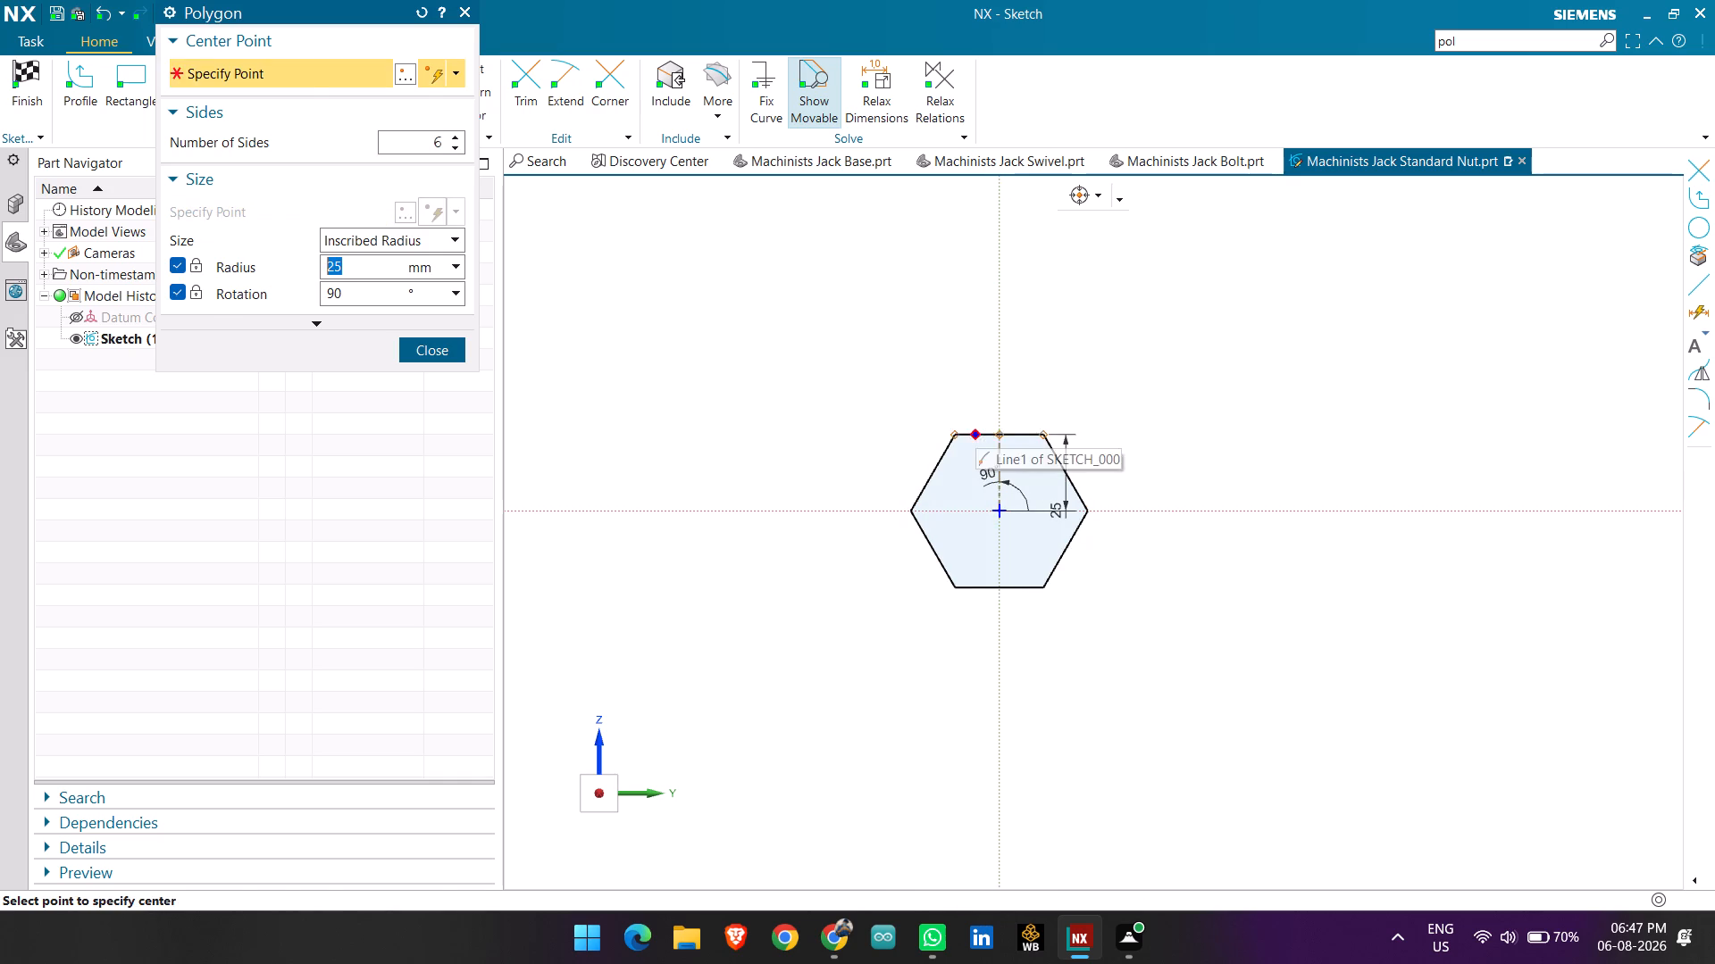
pyautogui.press('Escape')
# Draw a 16 mm diameter circle centred on the sketch origin inside the hexagon.
pyautogui.click(185, 79)
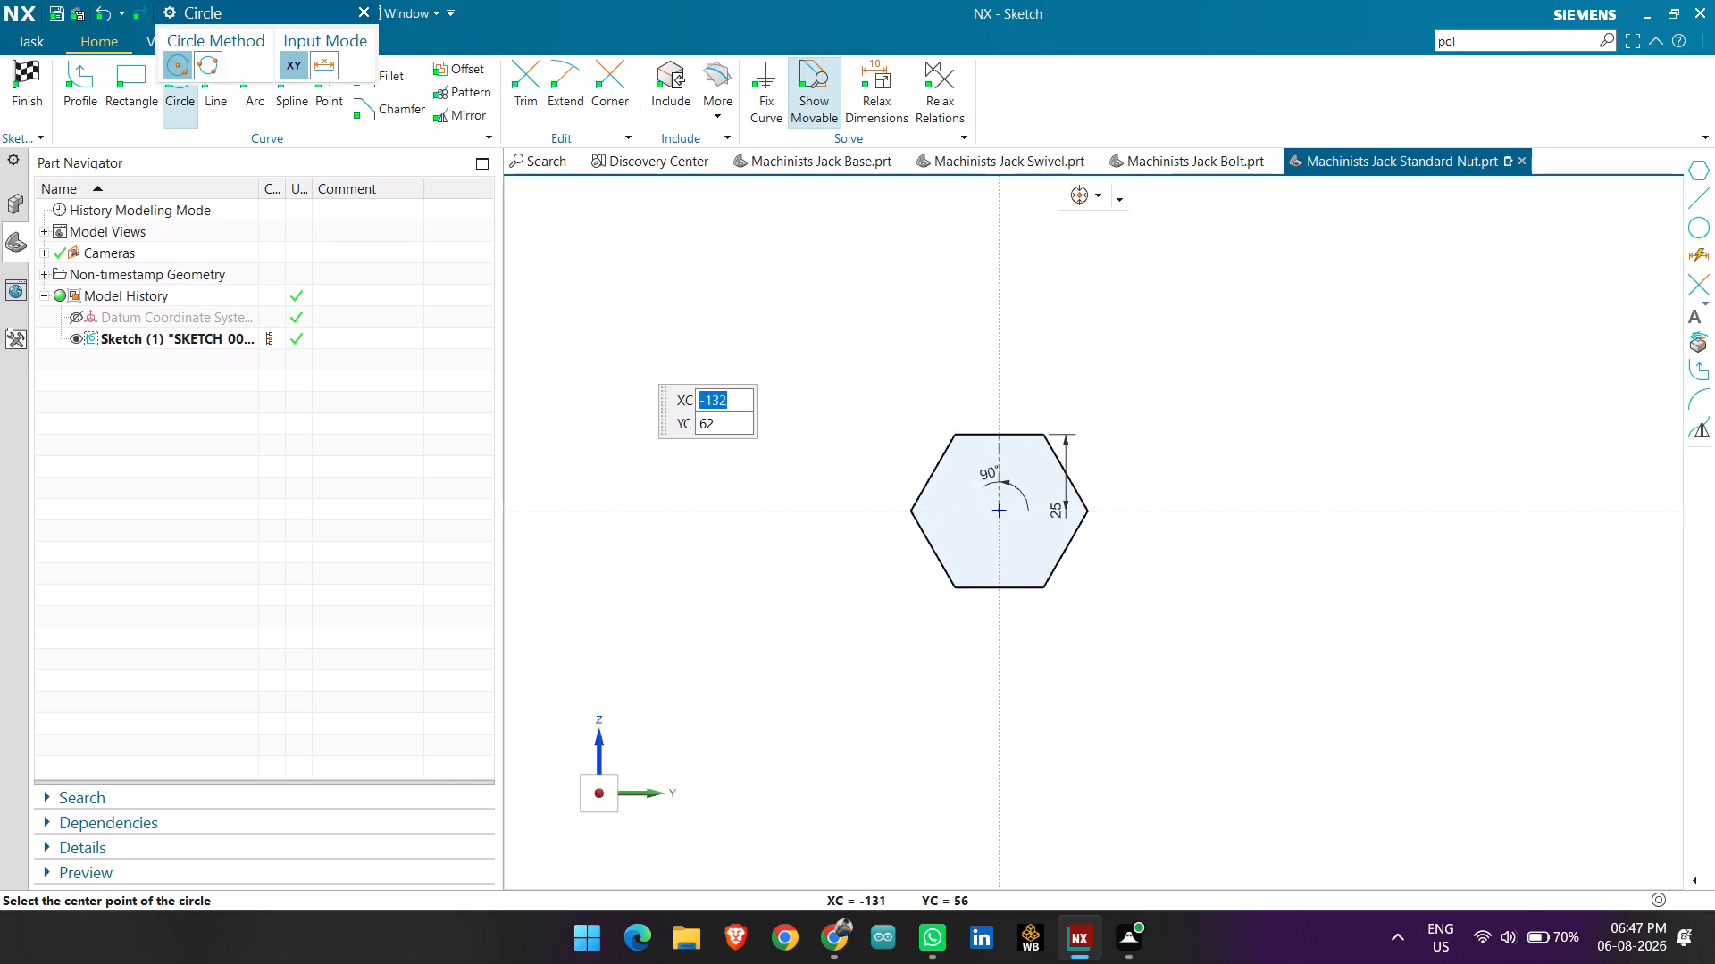
pyautogui.scroll(1, 655, 403)
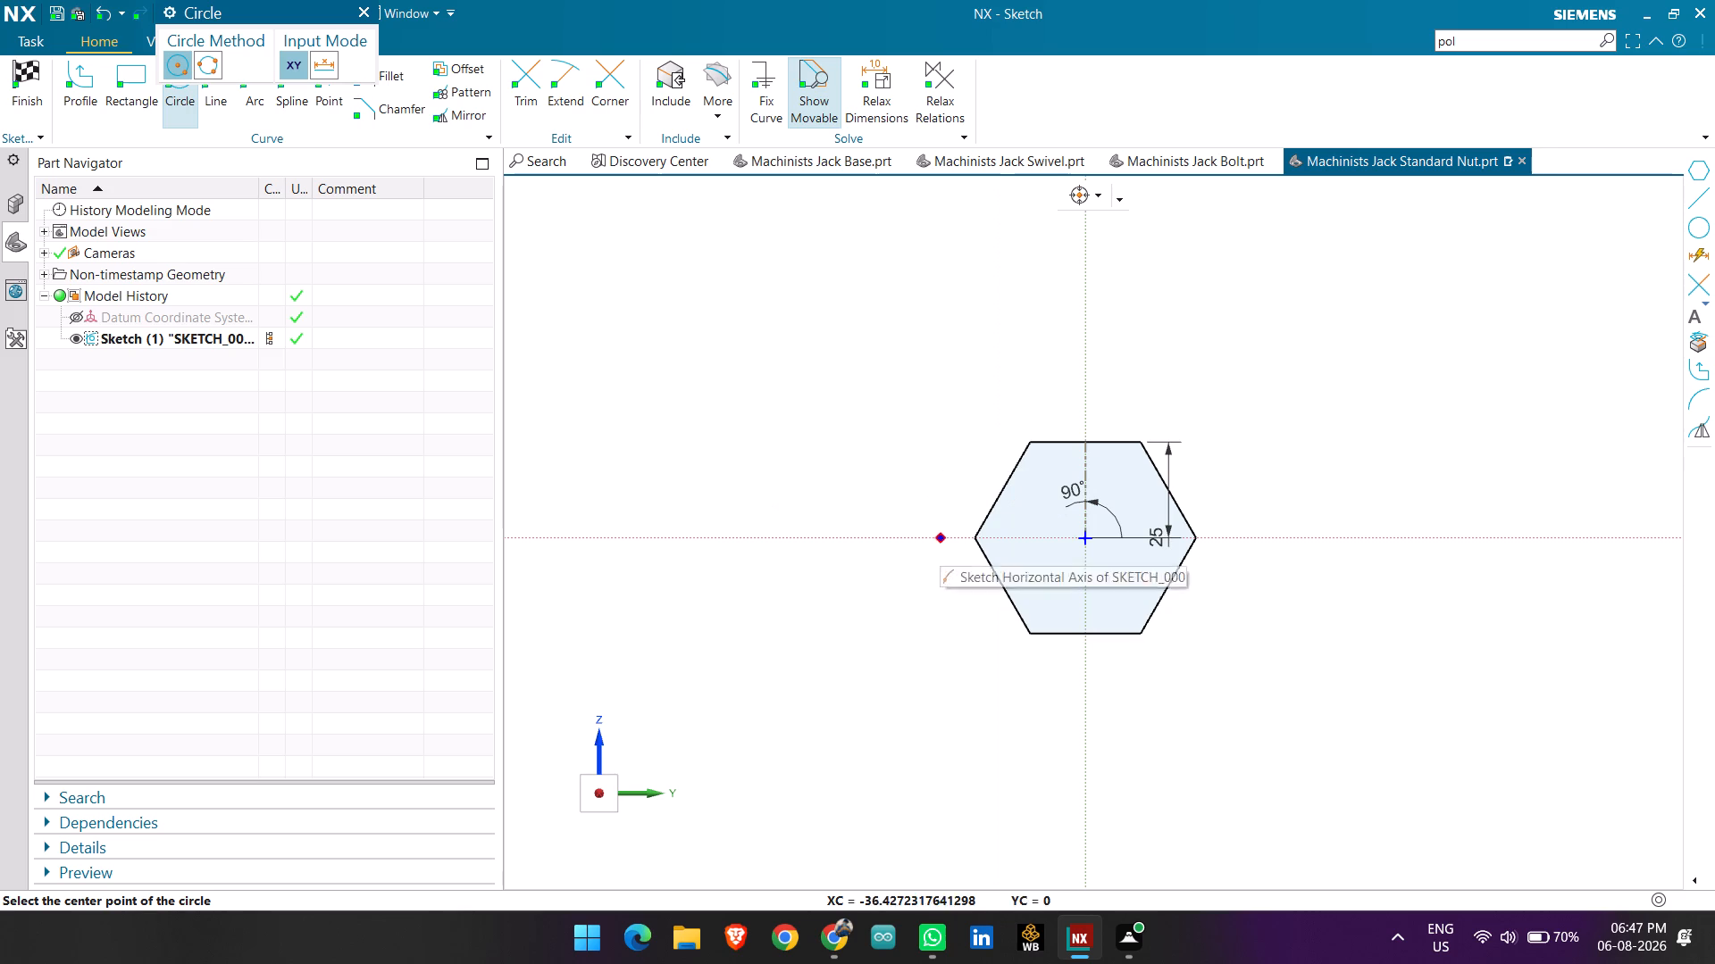
pyautogui.click(1084, 536)
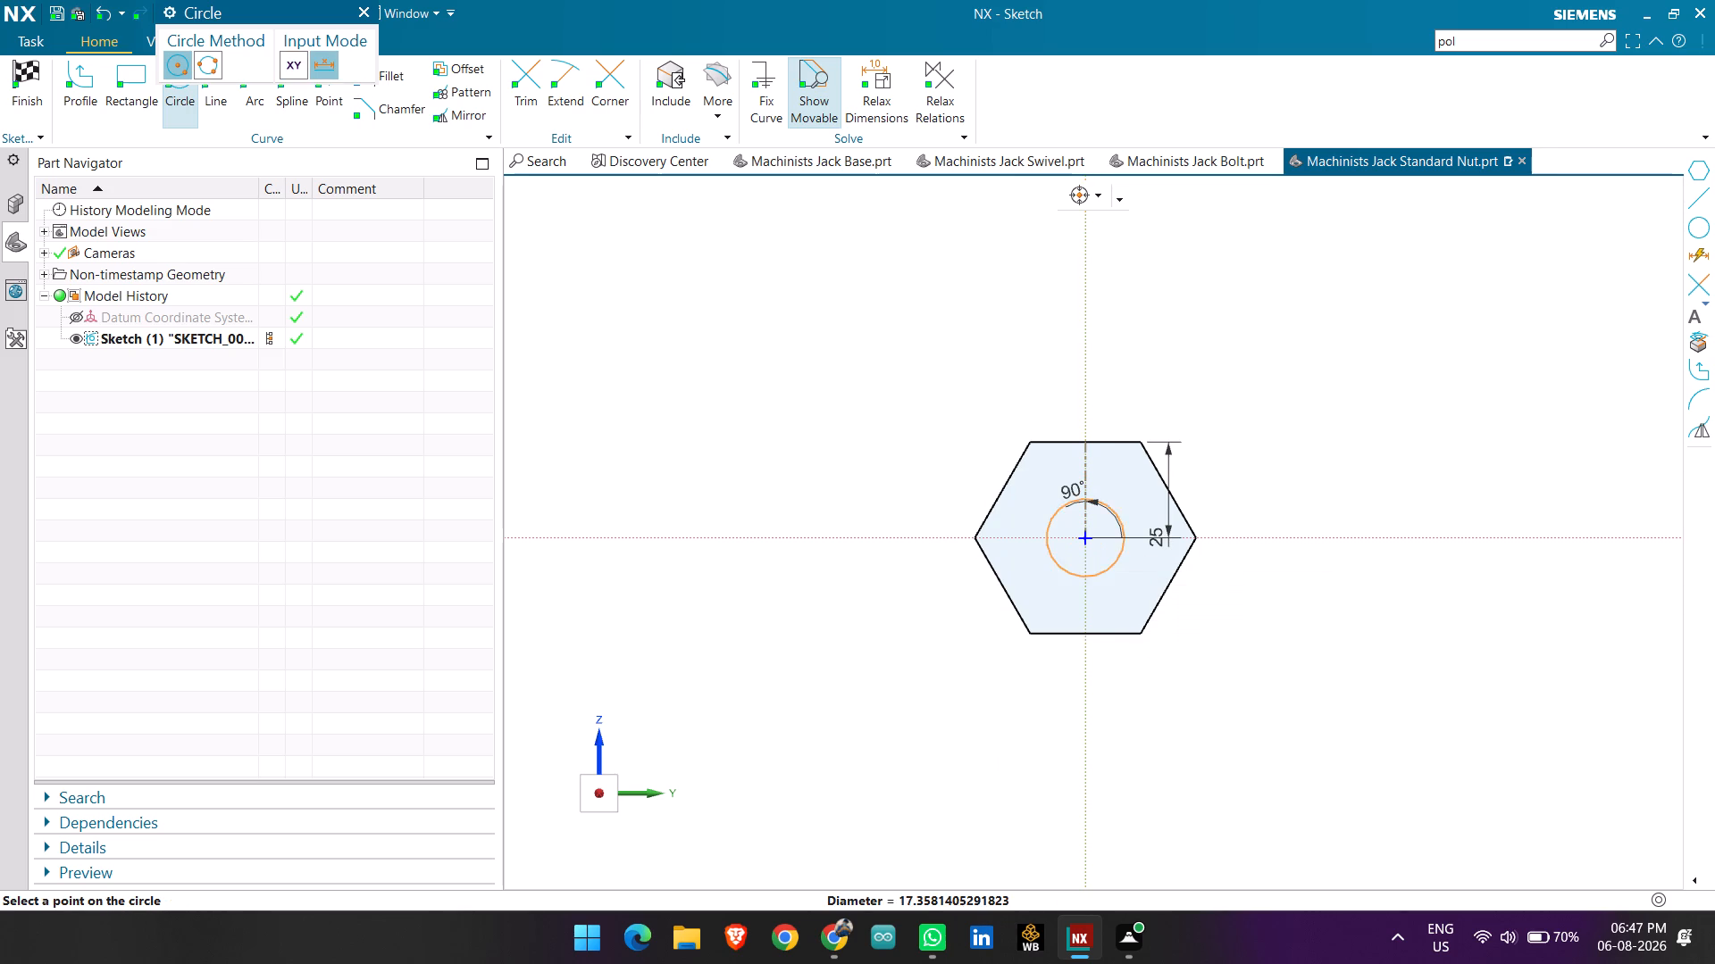
pyautogui.write('16')
pyautogui.press('Return')
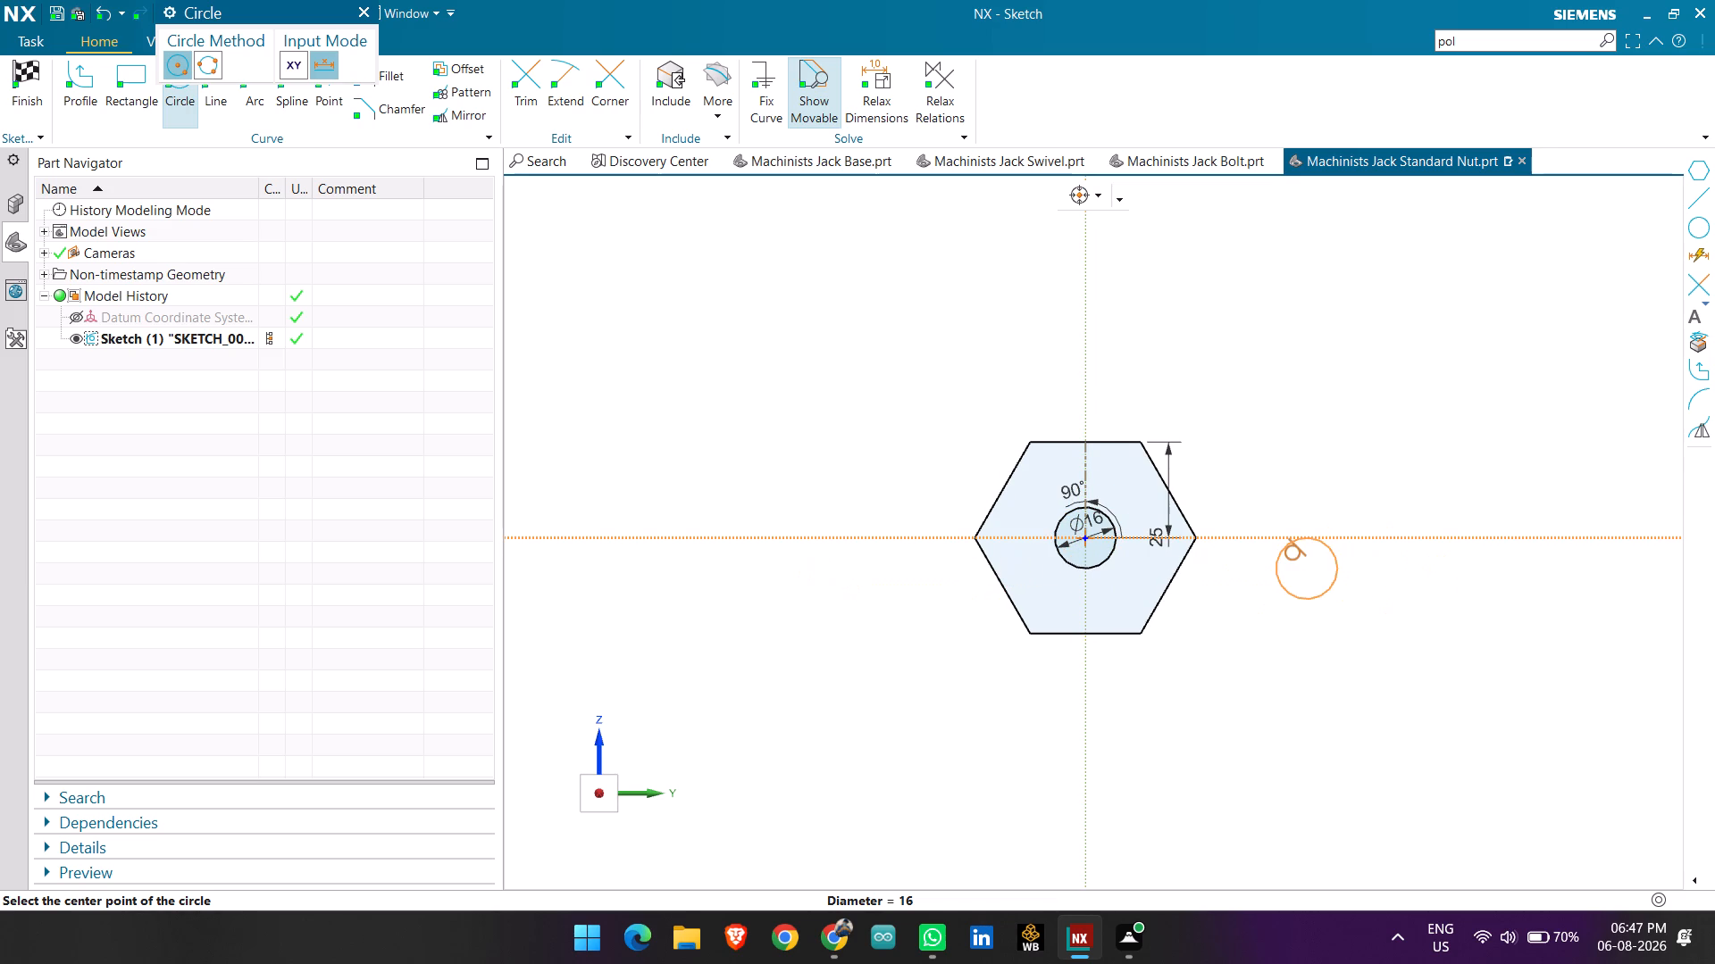
pyautogui.press('Escape')
pyautogui.press('Escape')
# Change the hexagon's inscribed radius dimension to 25/2 and keep it as an expression.
pyautogui.click(1175, 462)
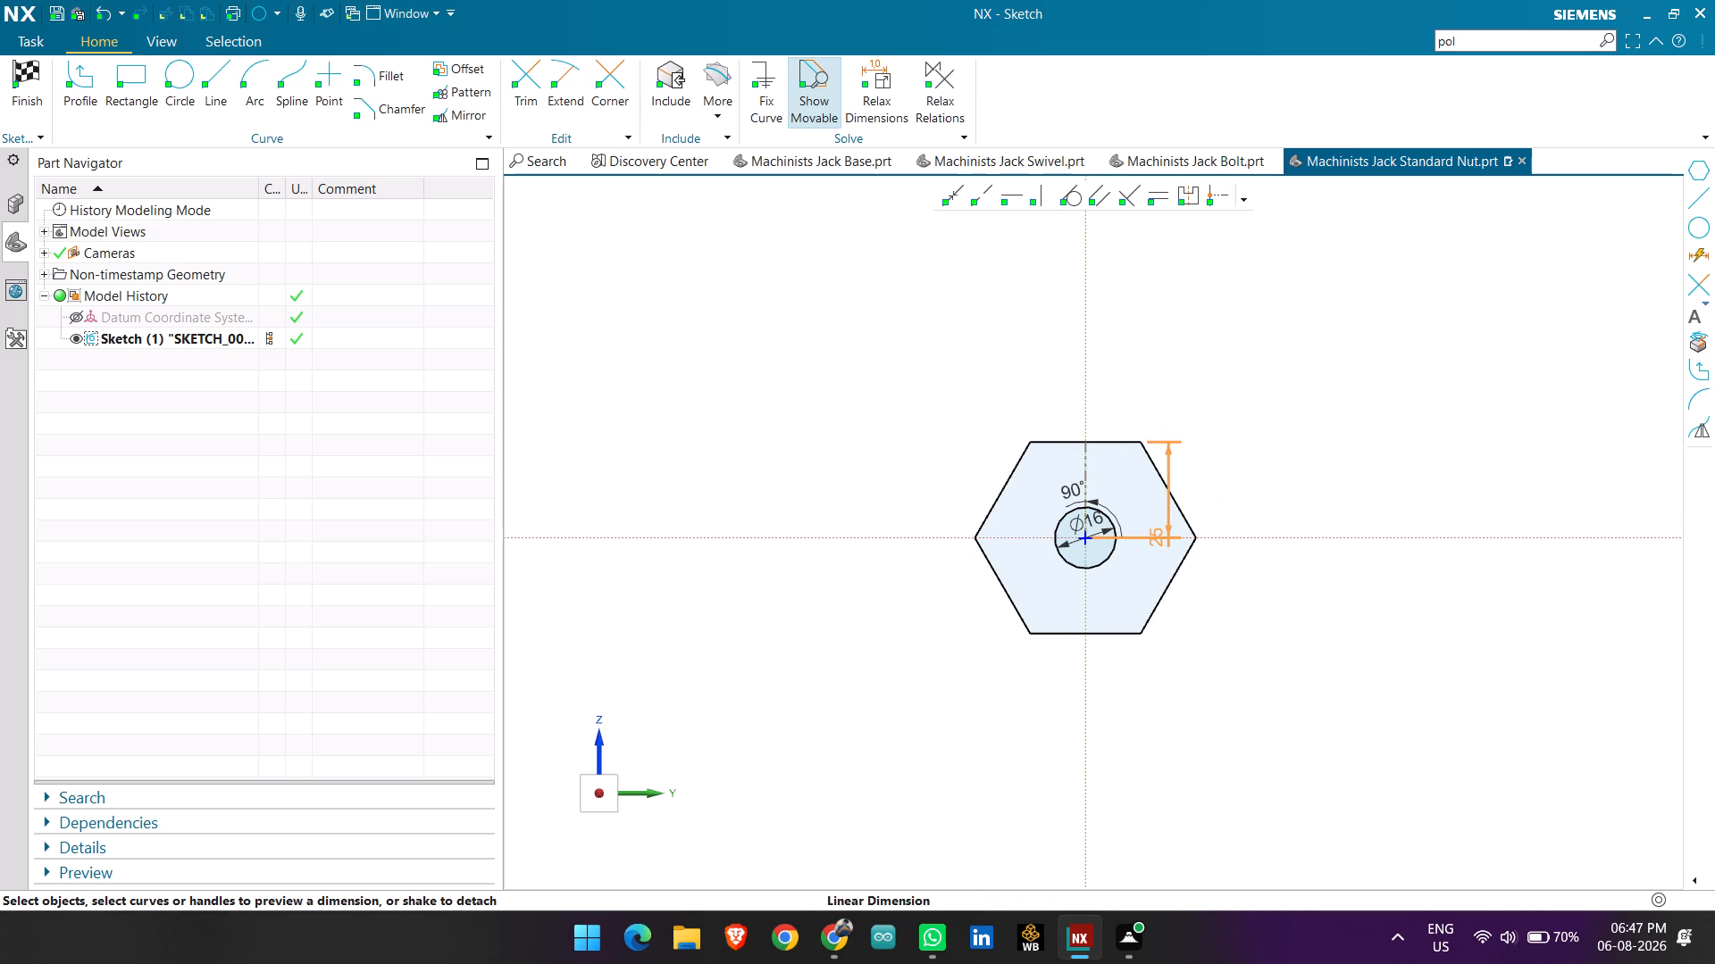
pyautogui.doubleClick(1162, 524)
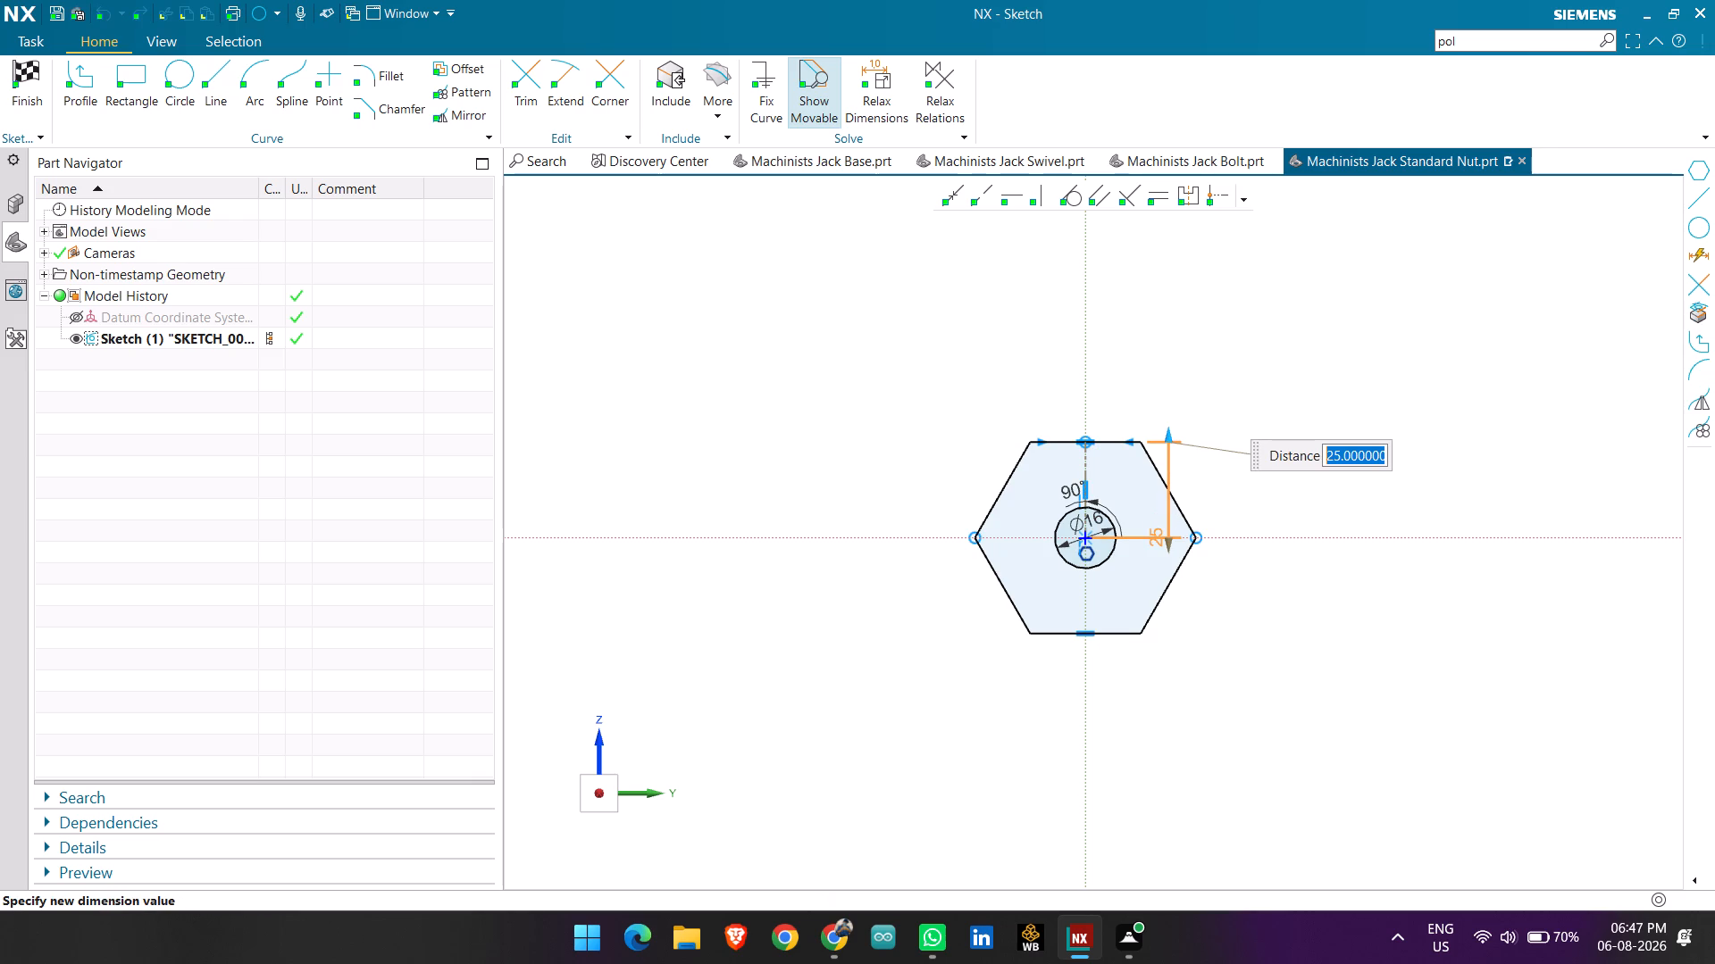
pyautogui.press('2')
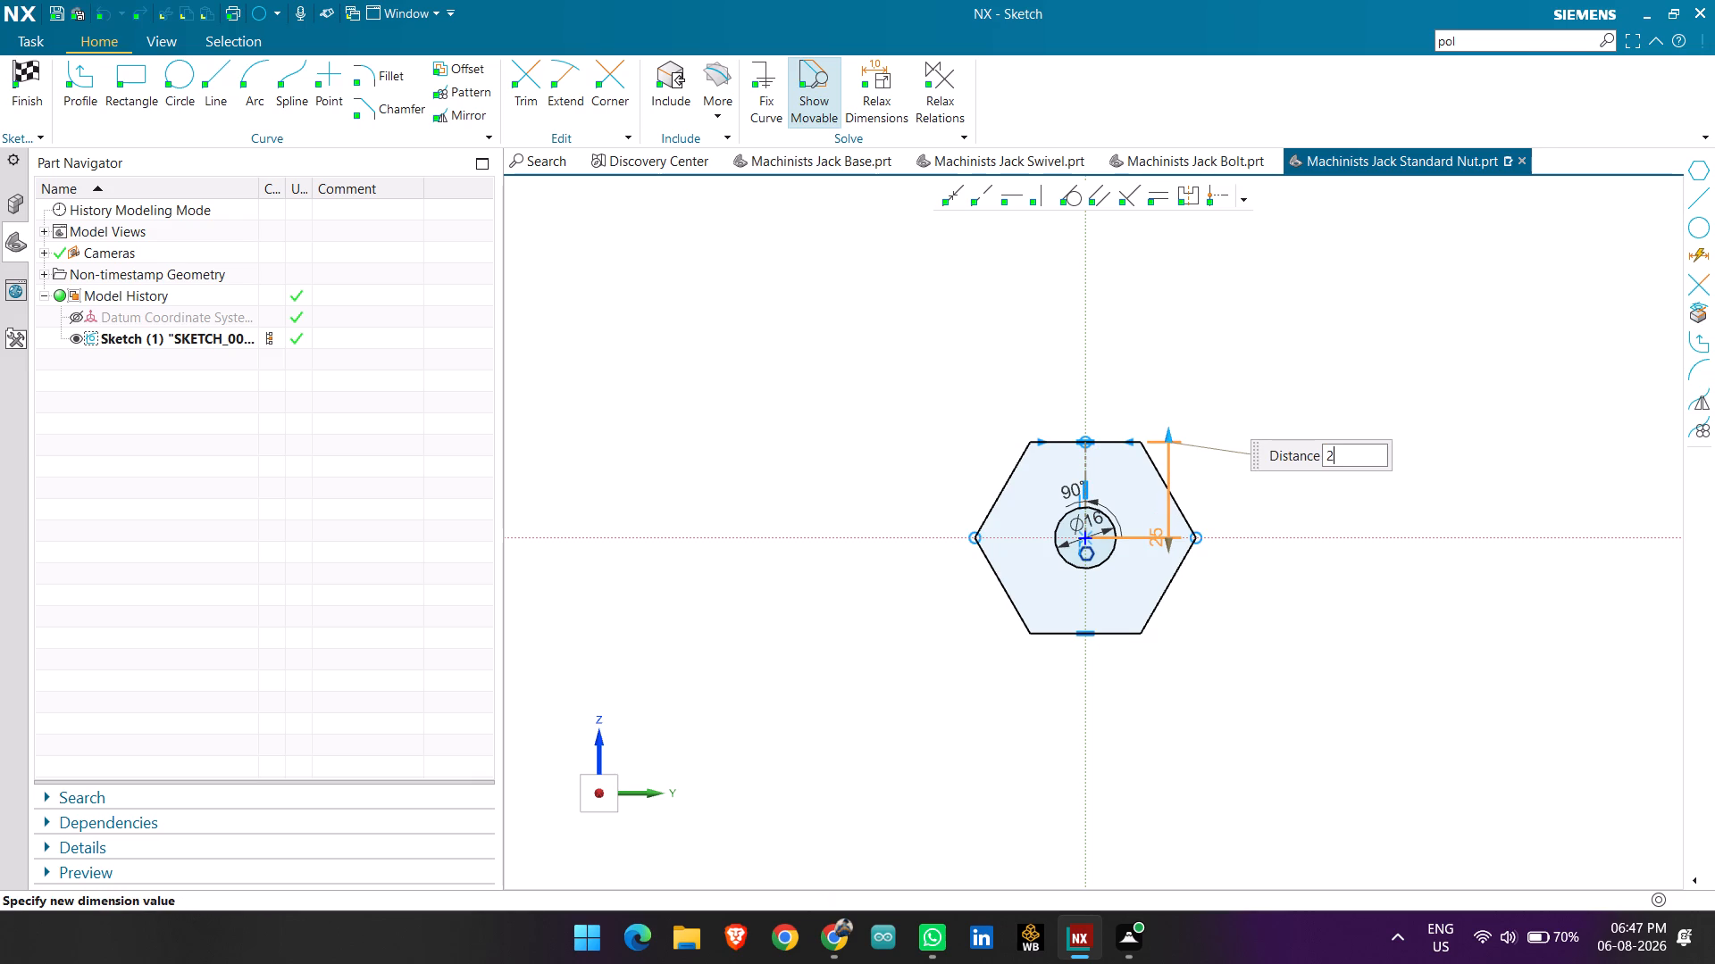
pyautogui.press('5')
pyautogui.write('/2')
pyautogui.press('Return')
pyautogui.click(647, 523)
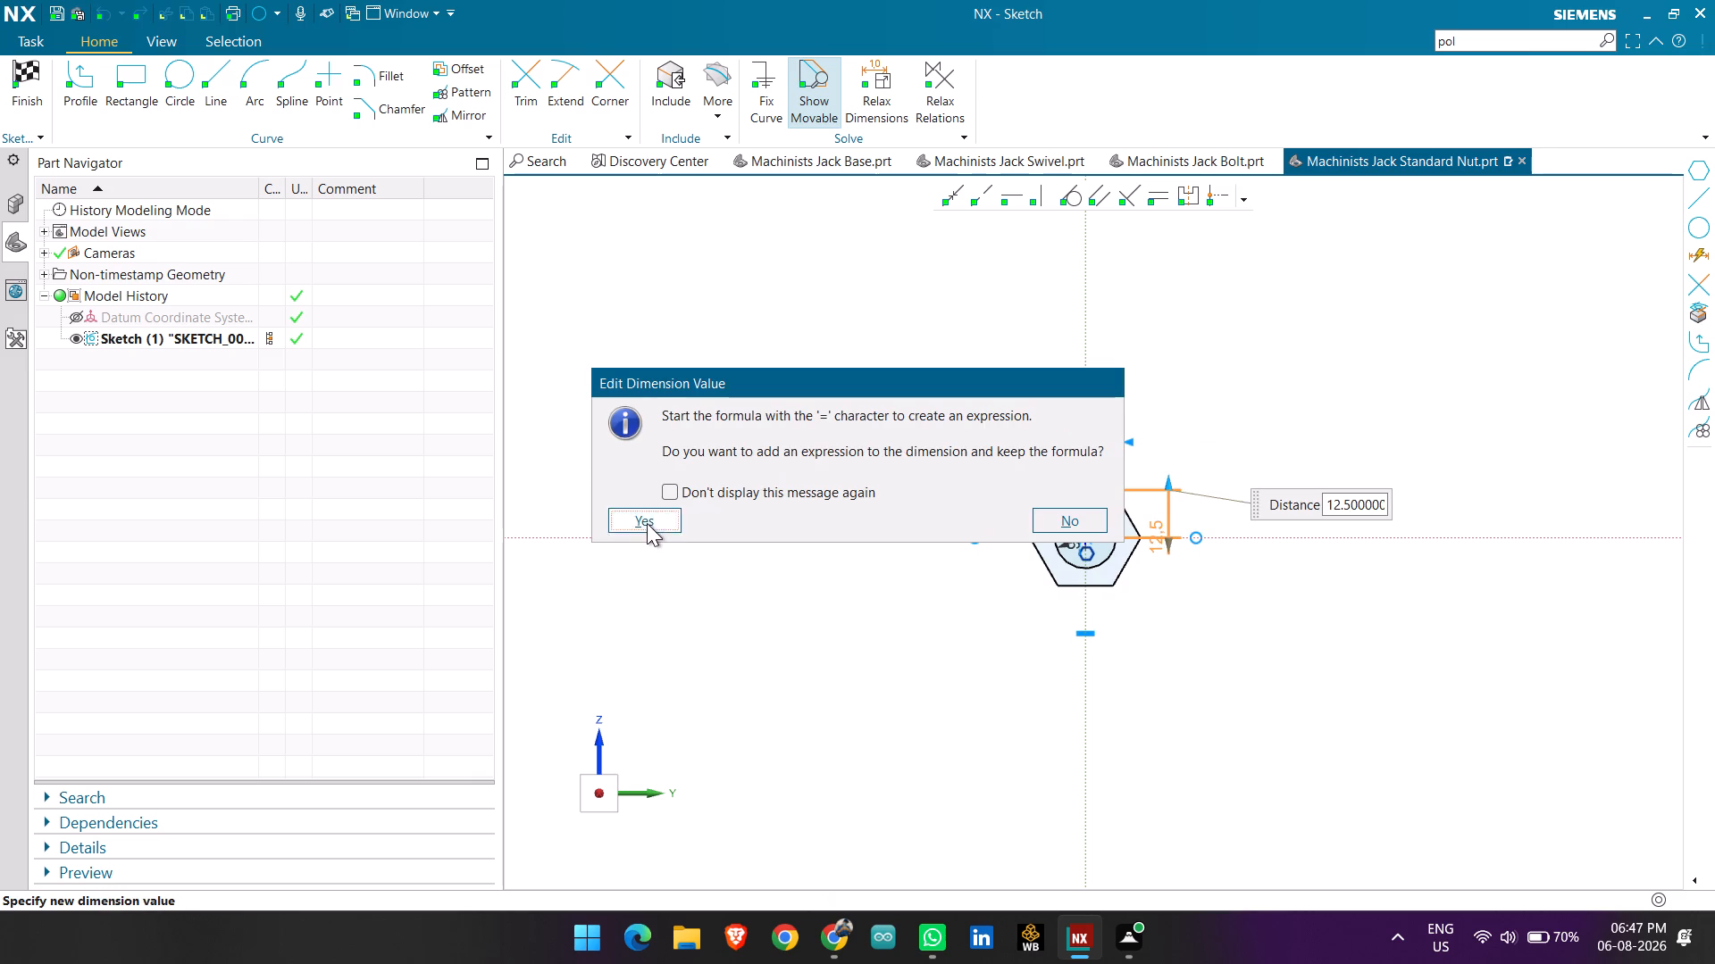
# Move the circle's diameter dimension and the 90° angle dimension outside the hexagon, and finish the sketch.
pyautogui.scroll(10, 1123, 529)
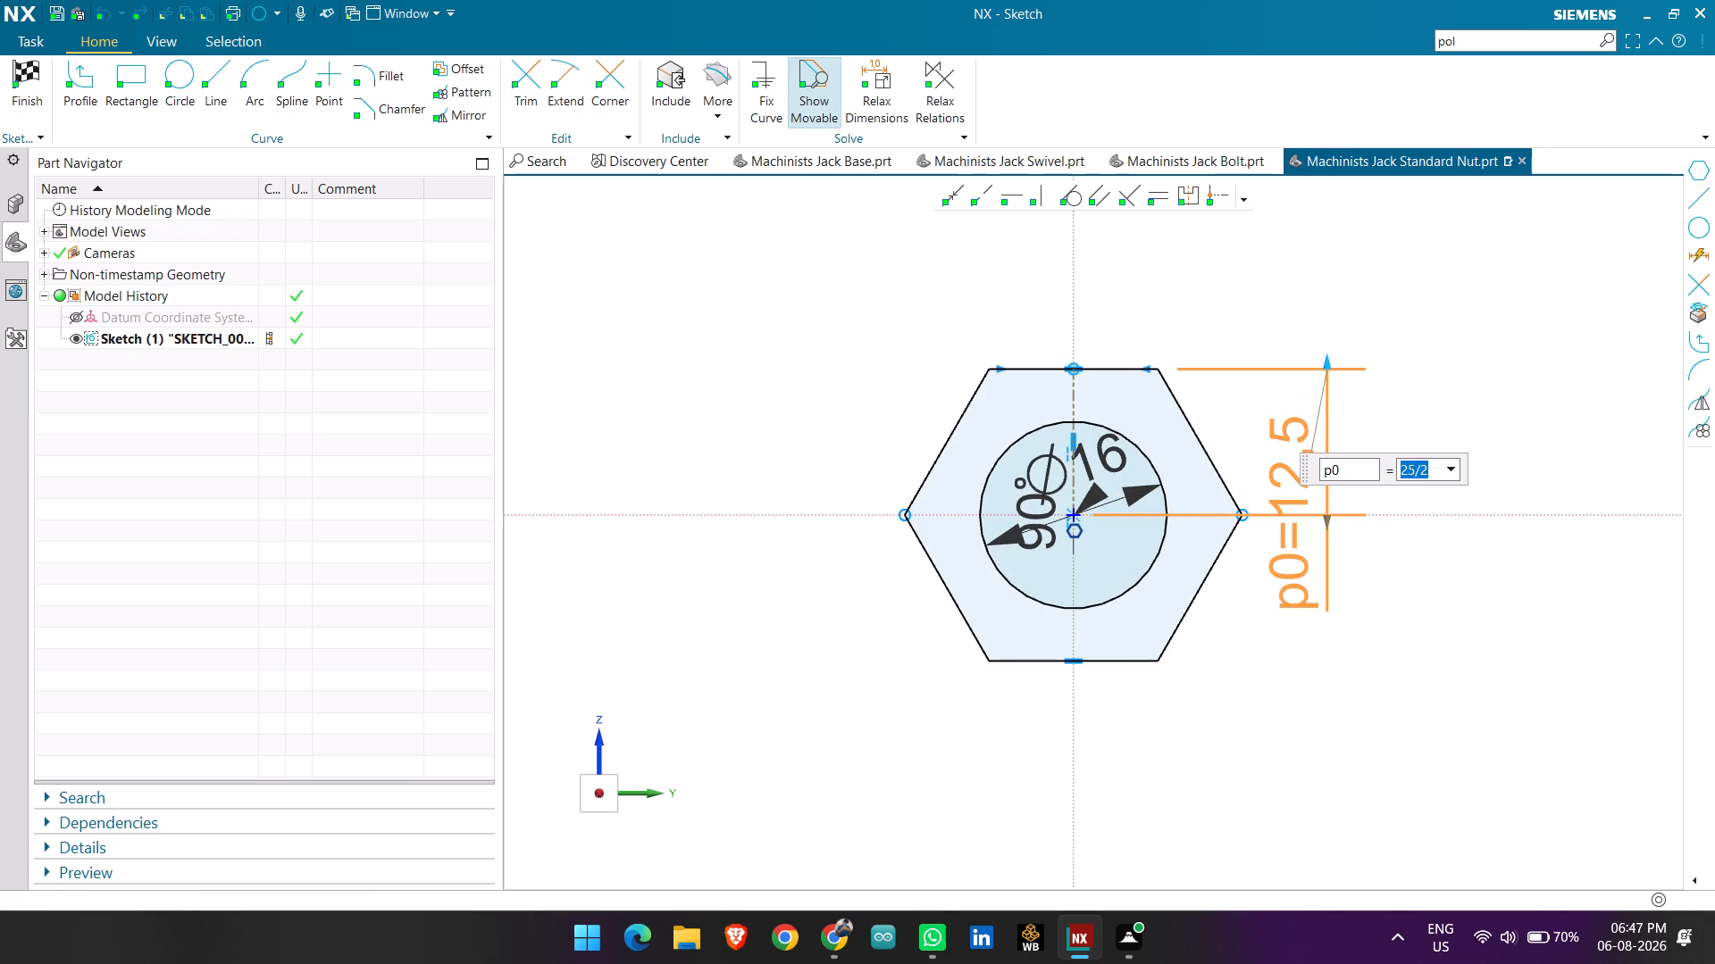
pyautogui.moveTo(1113, 453); pyautogui.dragTo(1207, 232)
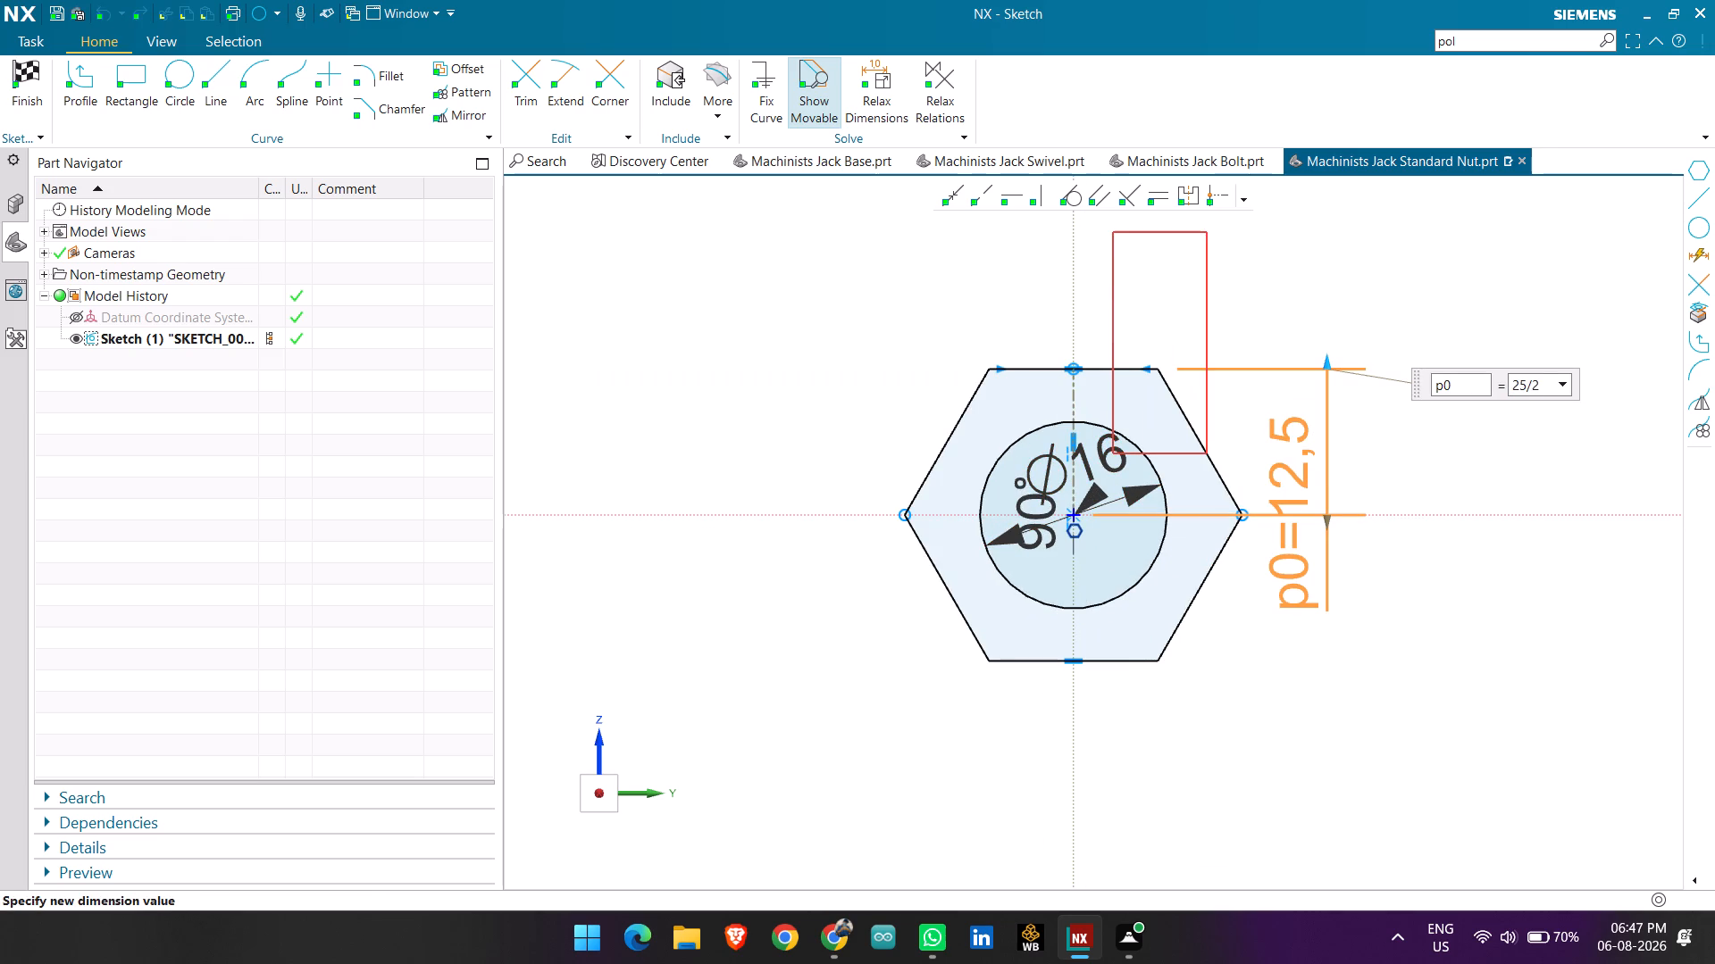
pyautogui.press('Escape')
pyautogui.moveTo(1102, 460); pyautogui.dragTo(1190, 234)
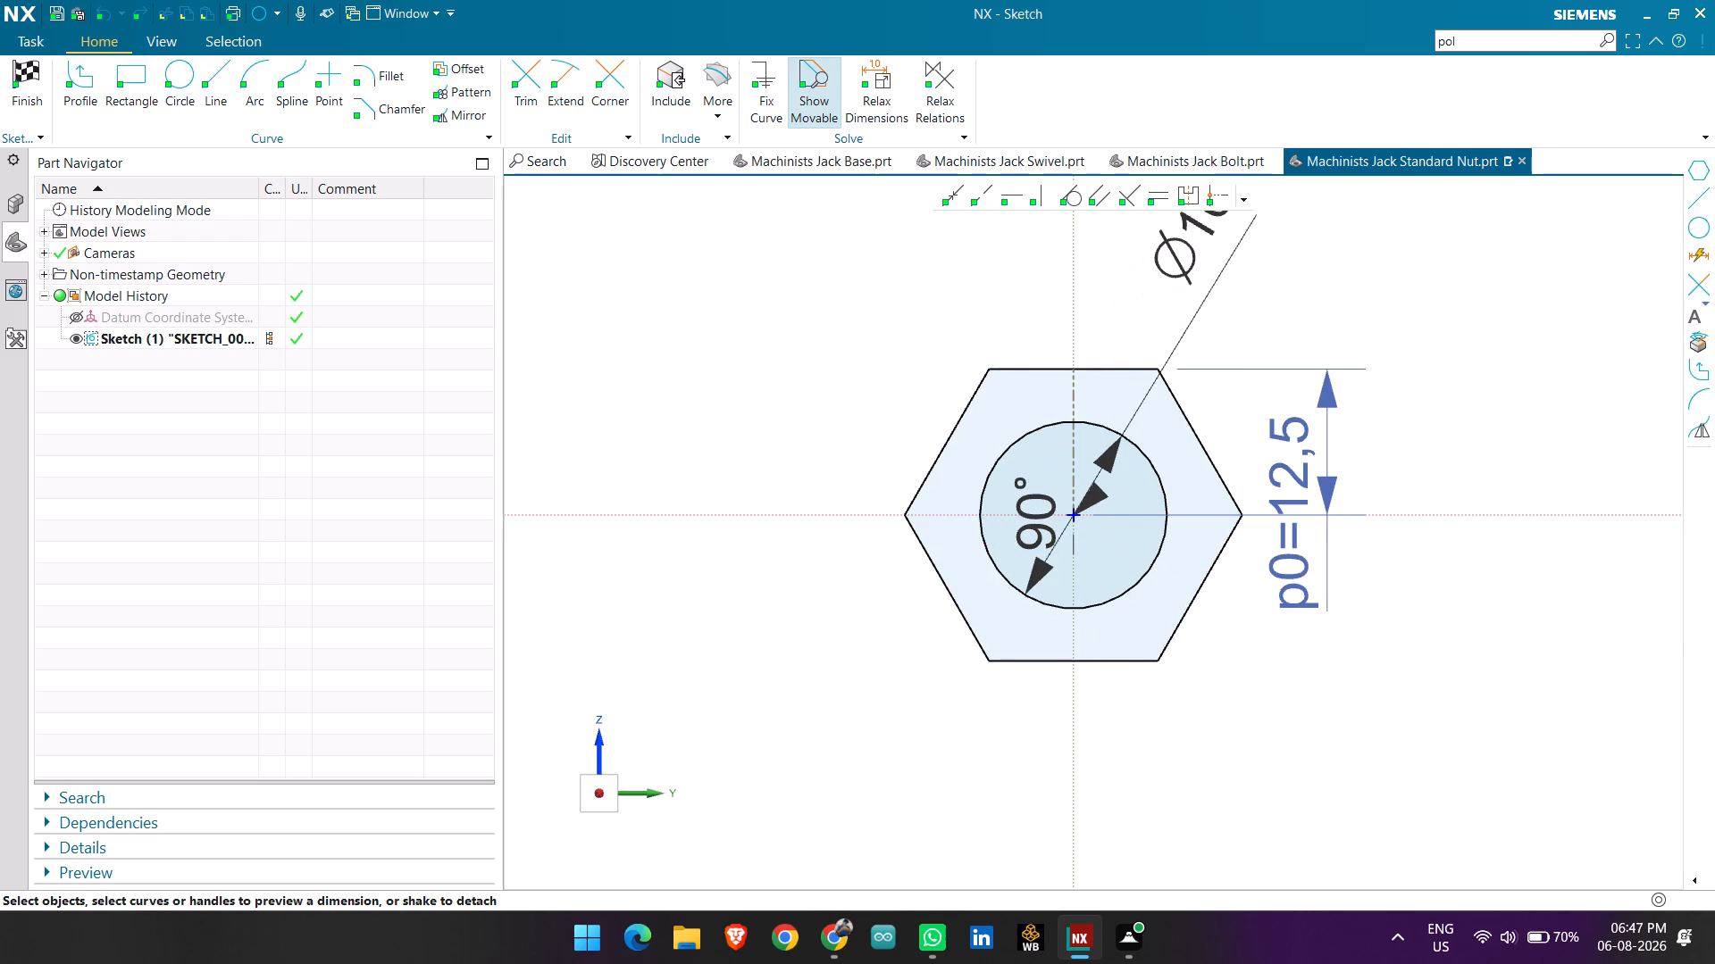
pyautogui.moveTo(1019, 542); pyautogui.dragTo(810, 635)
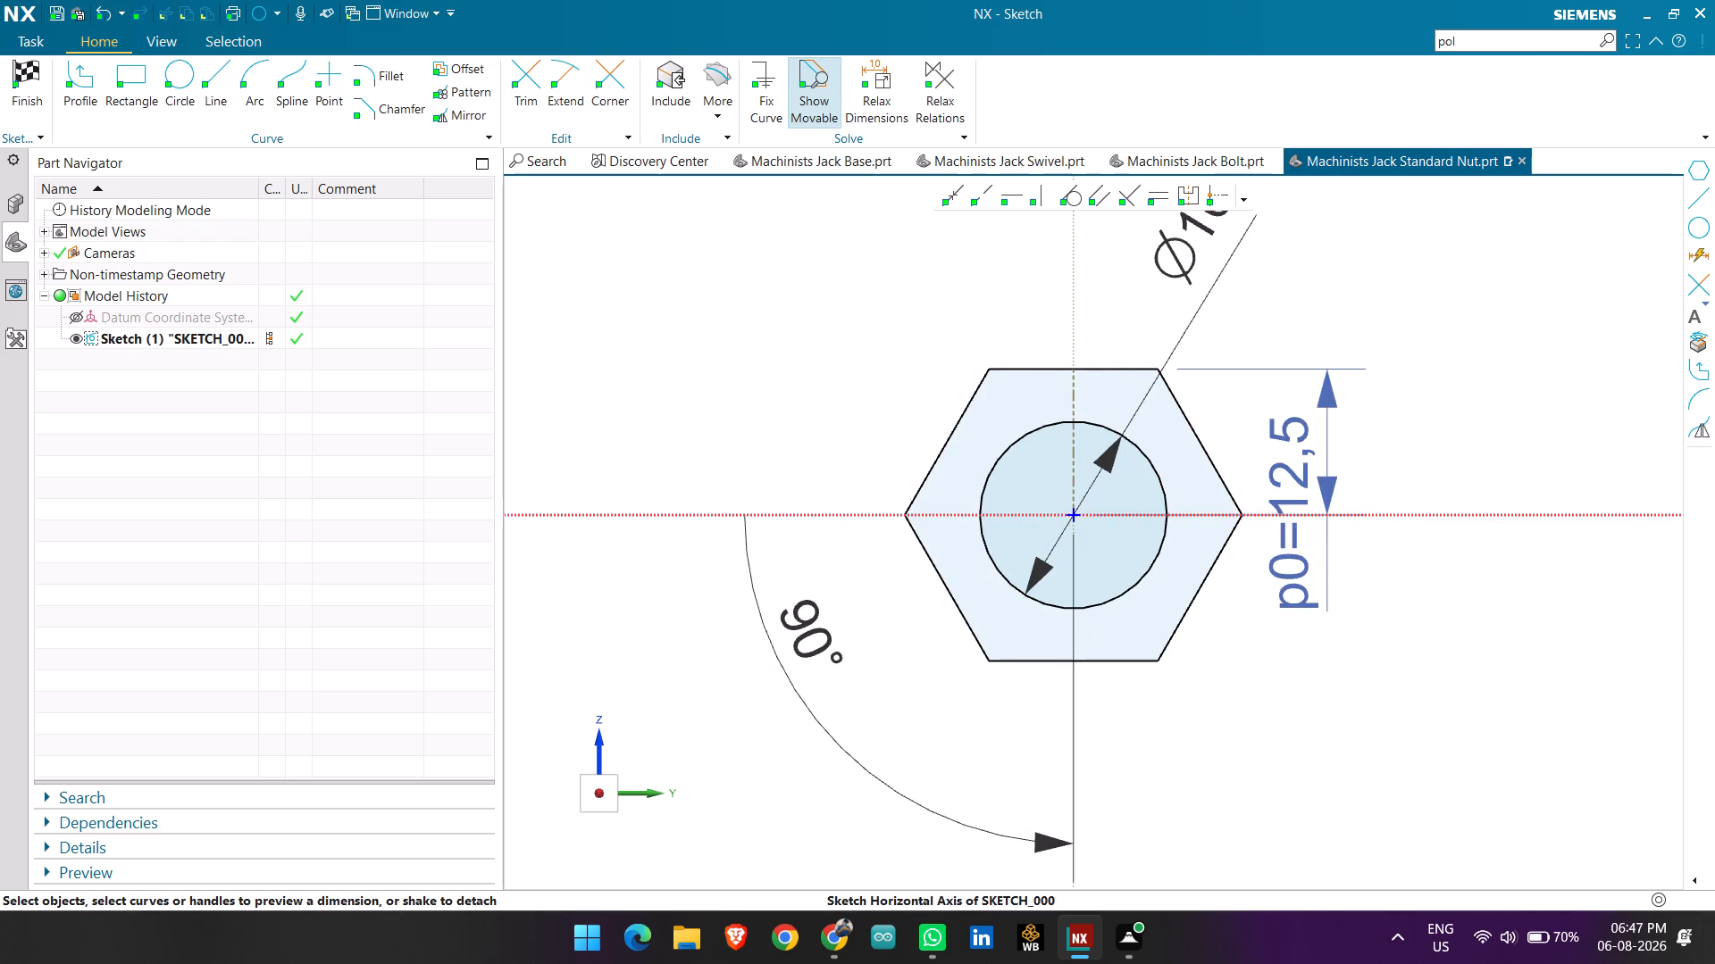
pyautogui.scroll(1, 1054, 507)
pyautogui.scroll(-4, 1074, 515)
pyautogui.scroll(1, 1125, 521)
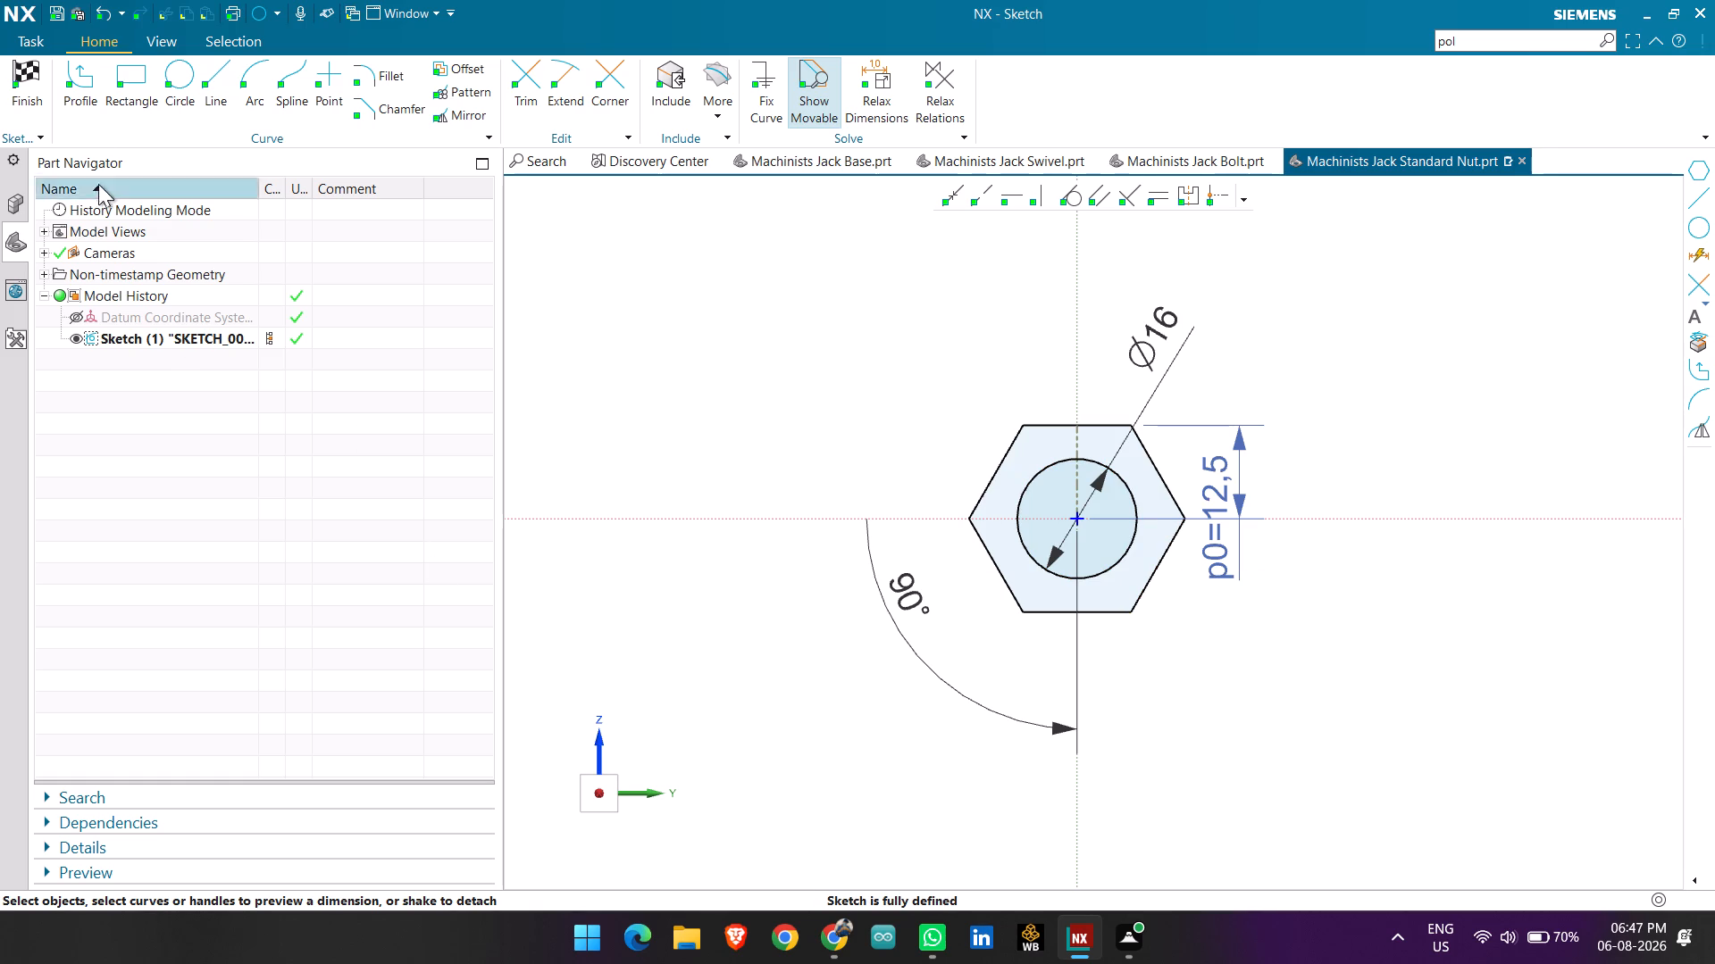
pyautogui.click(35, 96)
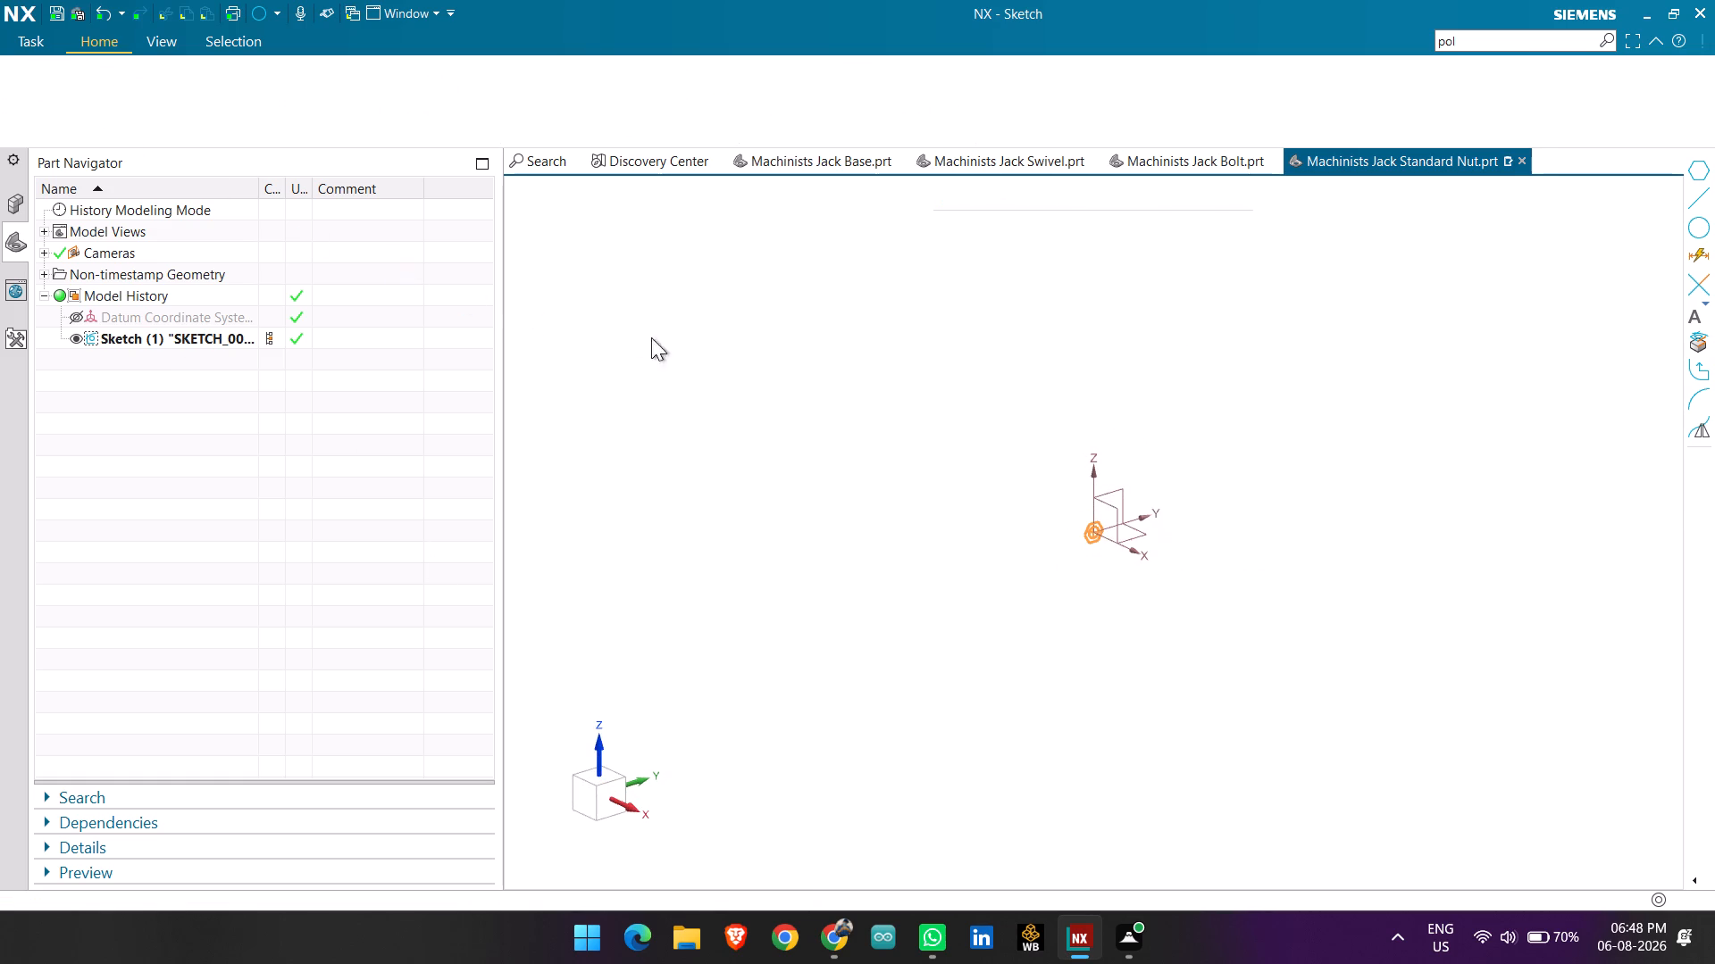
# Extrude the hexagon and circle sketch from 0 to 10 mm to form the nut body.
pyautogui.scroll(5, 1094, 551)
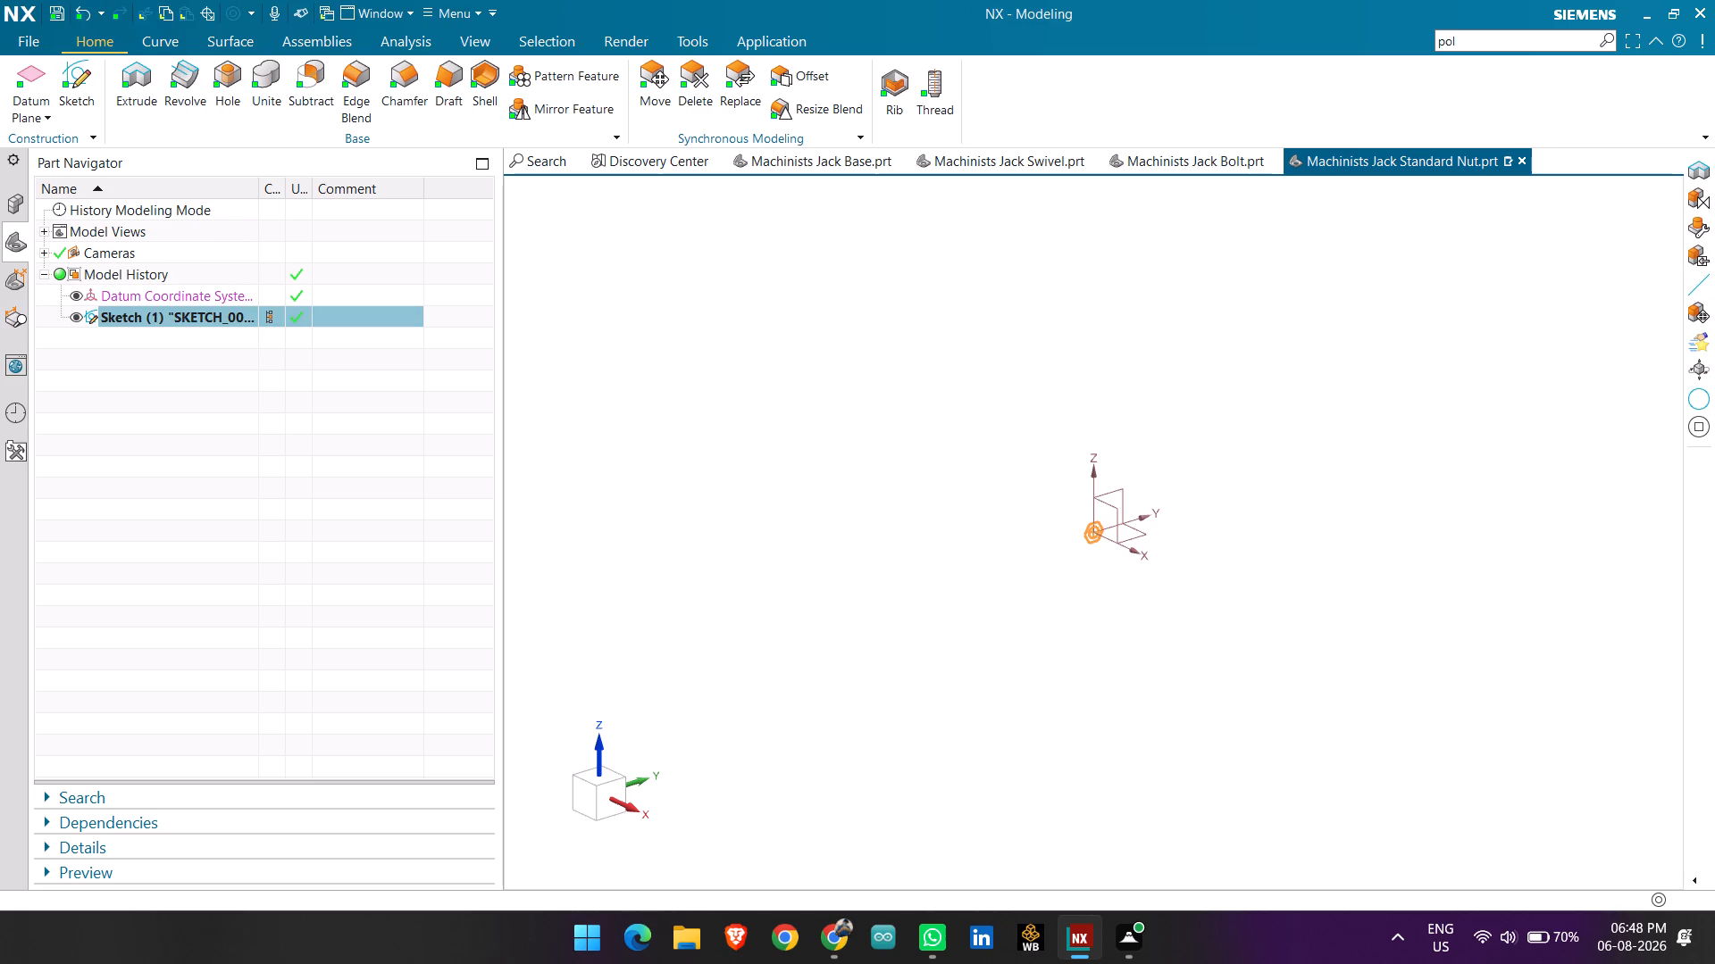
pyautogui.scroll(7, 1097, 552)
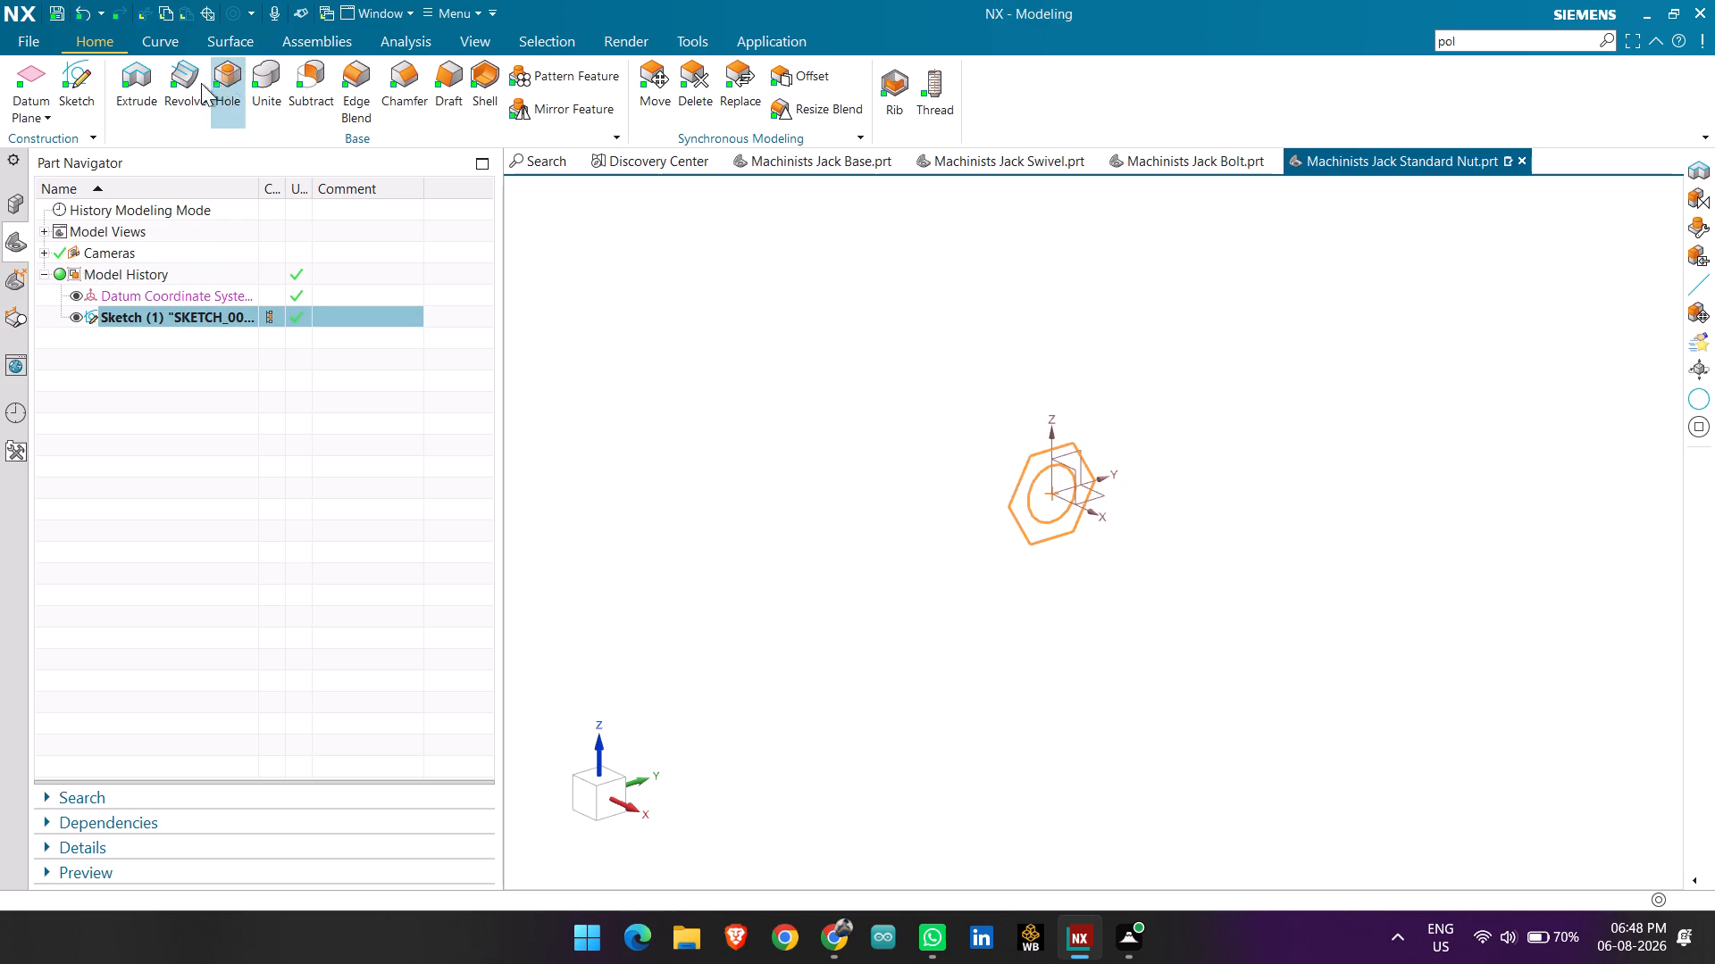
pyautogui.click(124, 81)
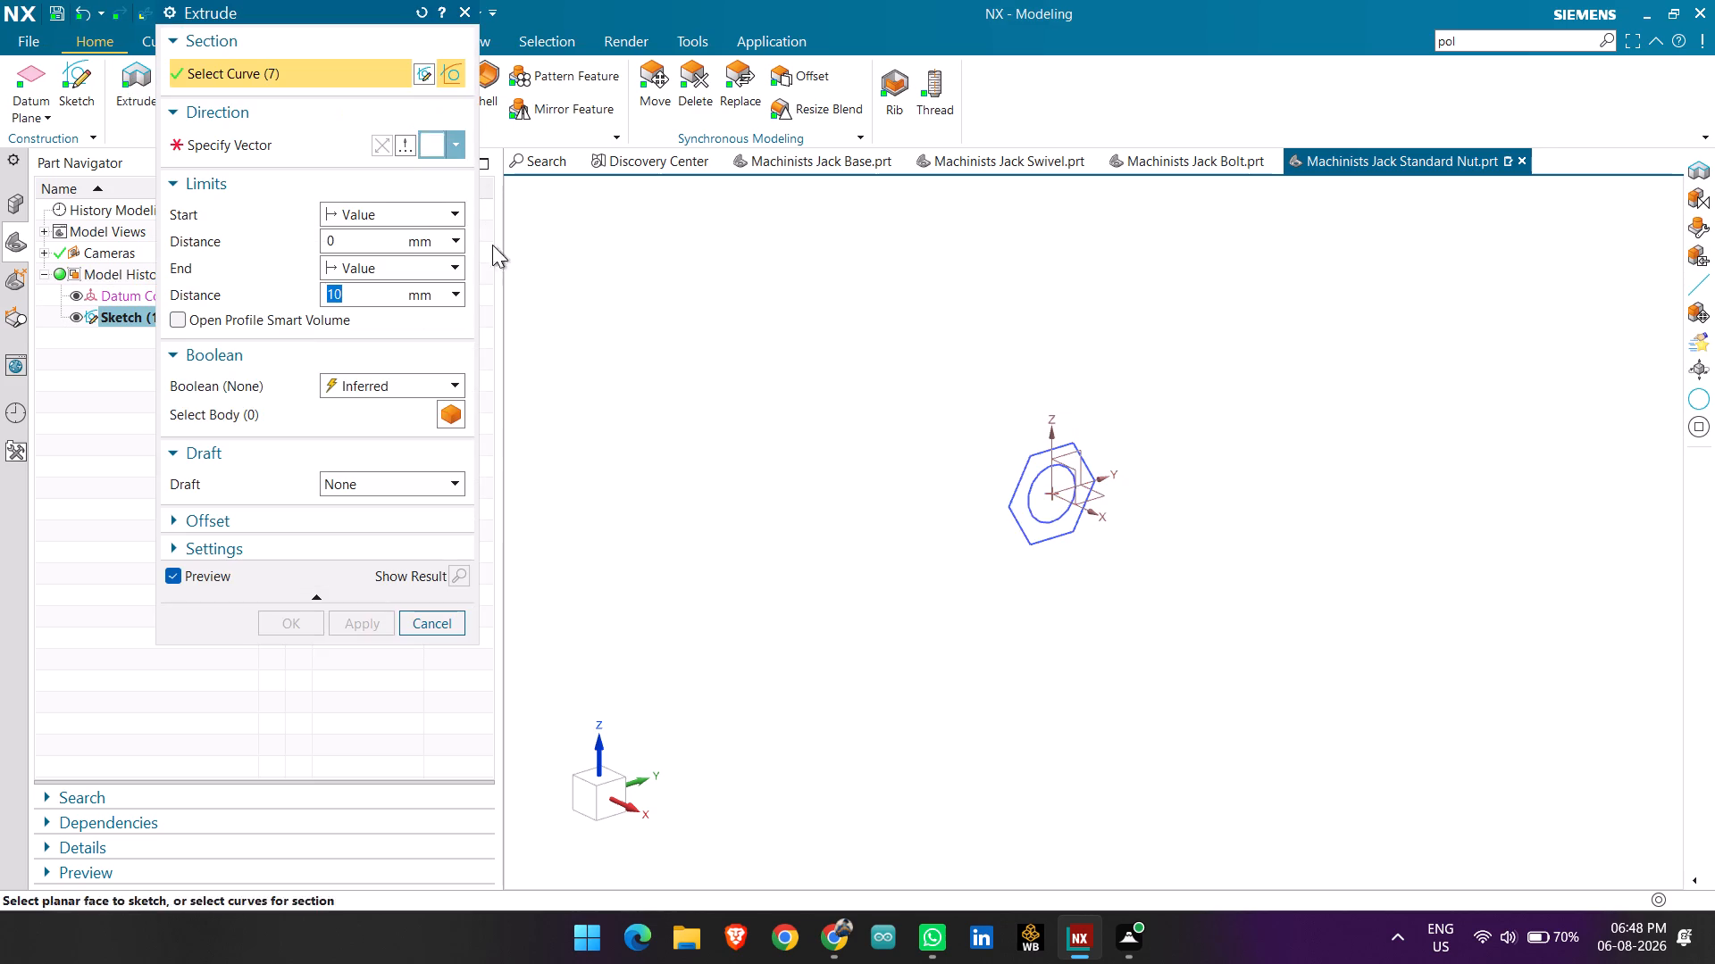
pyautogui.click(292, 594)
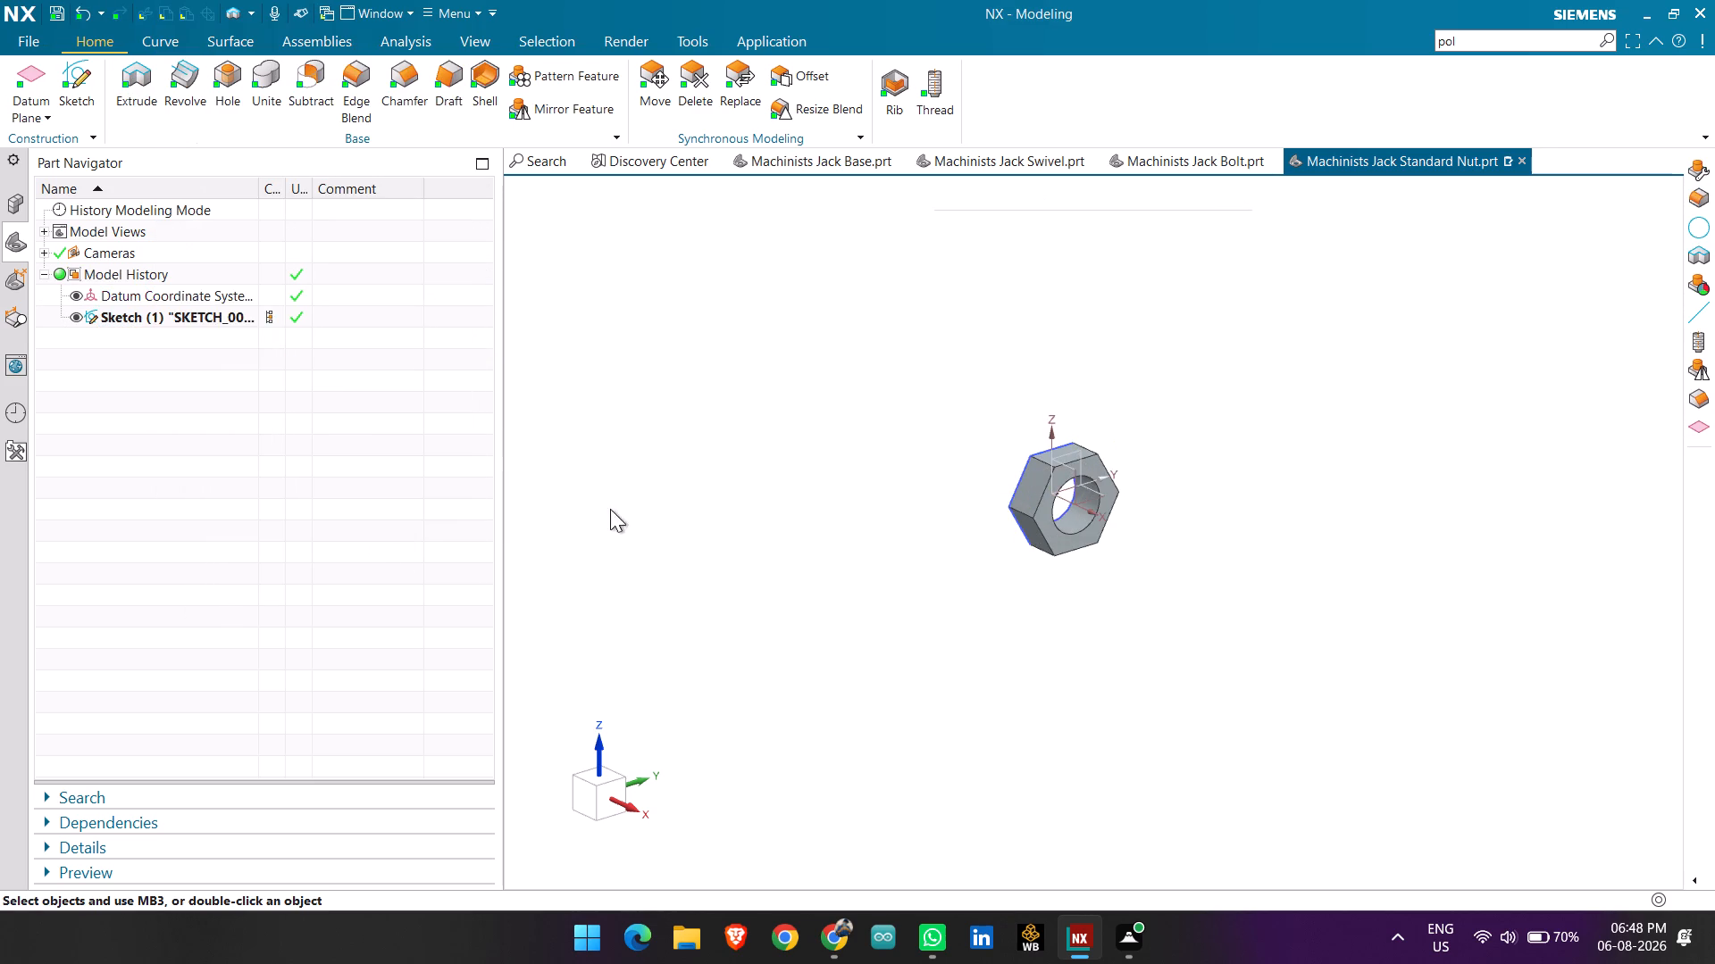
# Start a detailed Metric Coarse thread on the nut's 16 mm bore and set the thread length to 10 mm.
pyautogui.click(925, 96)
pyautogui.scroll(1, 1134, 500)
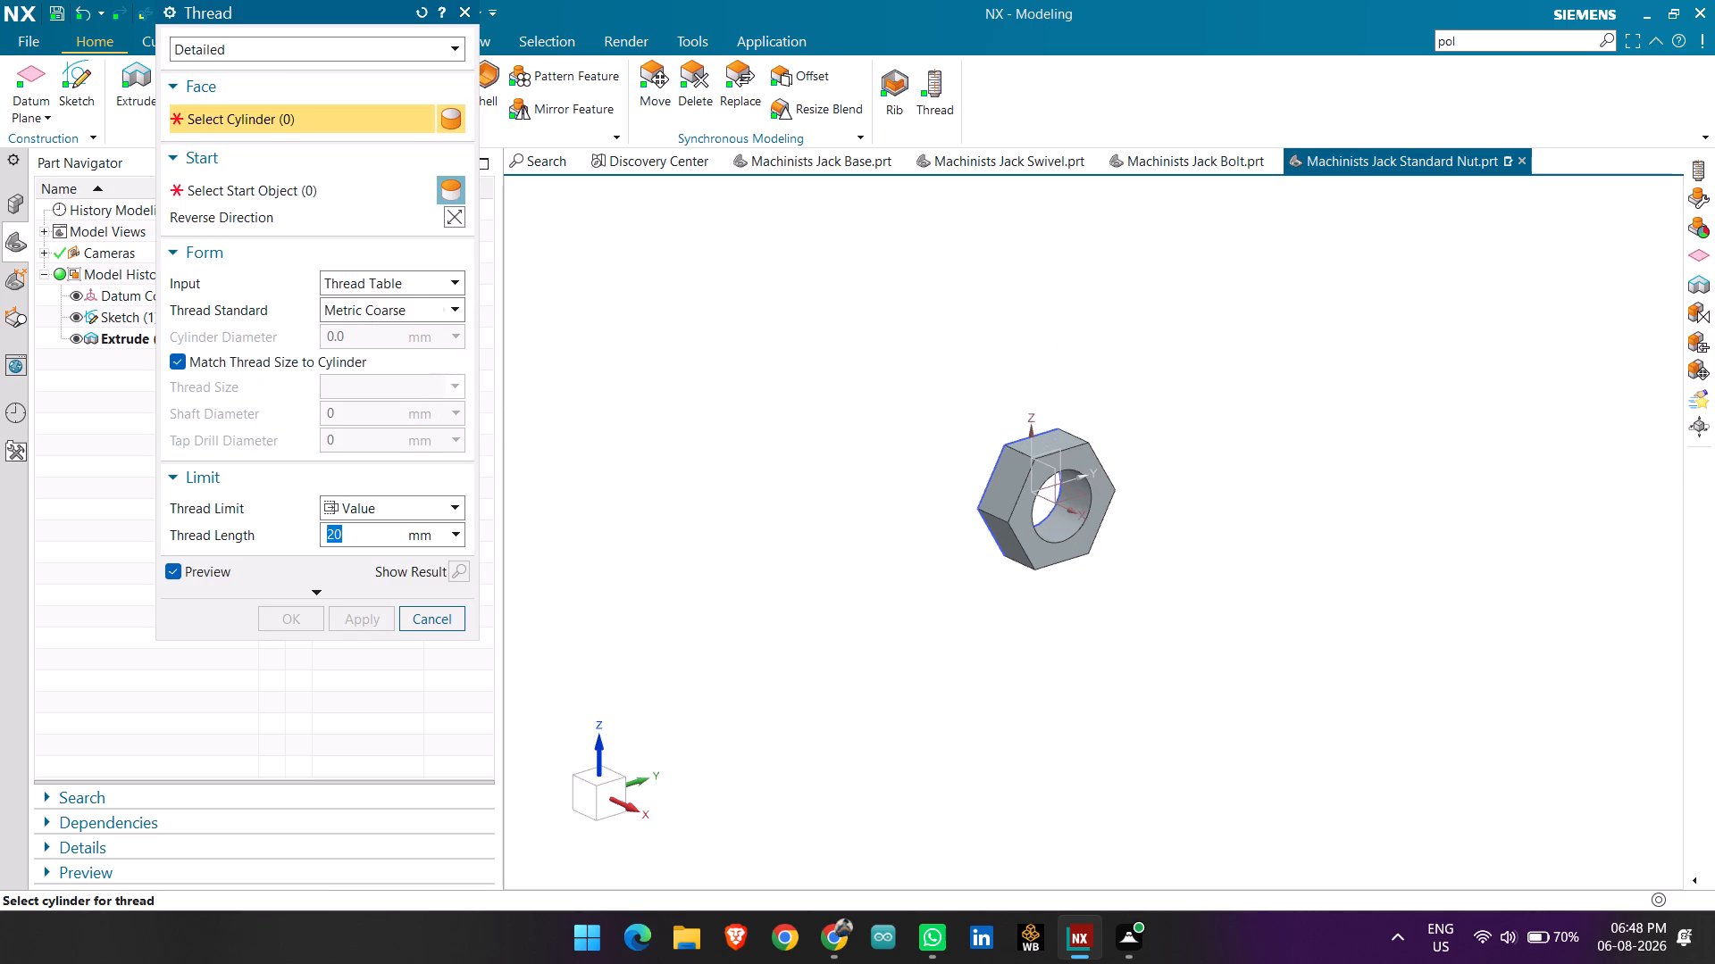
pyautogui.click(1058, 525)
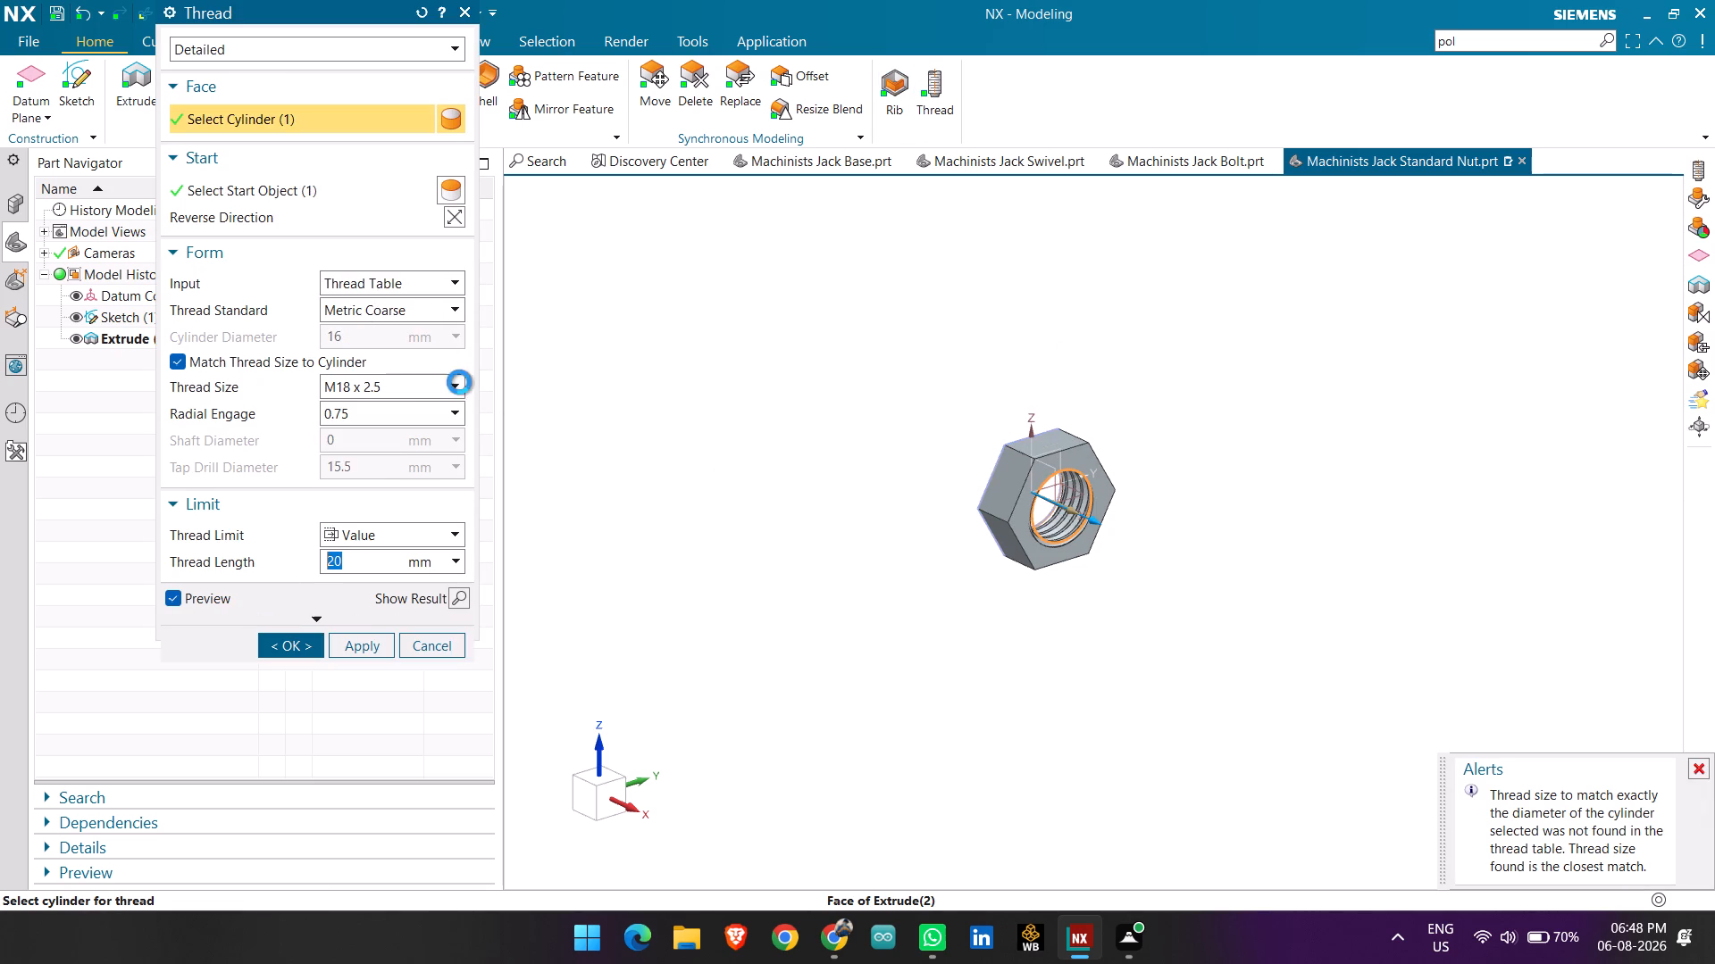
pyautogui.click(405, 381)
pyautogui.click(408, 383)
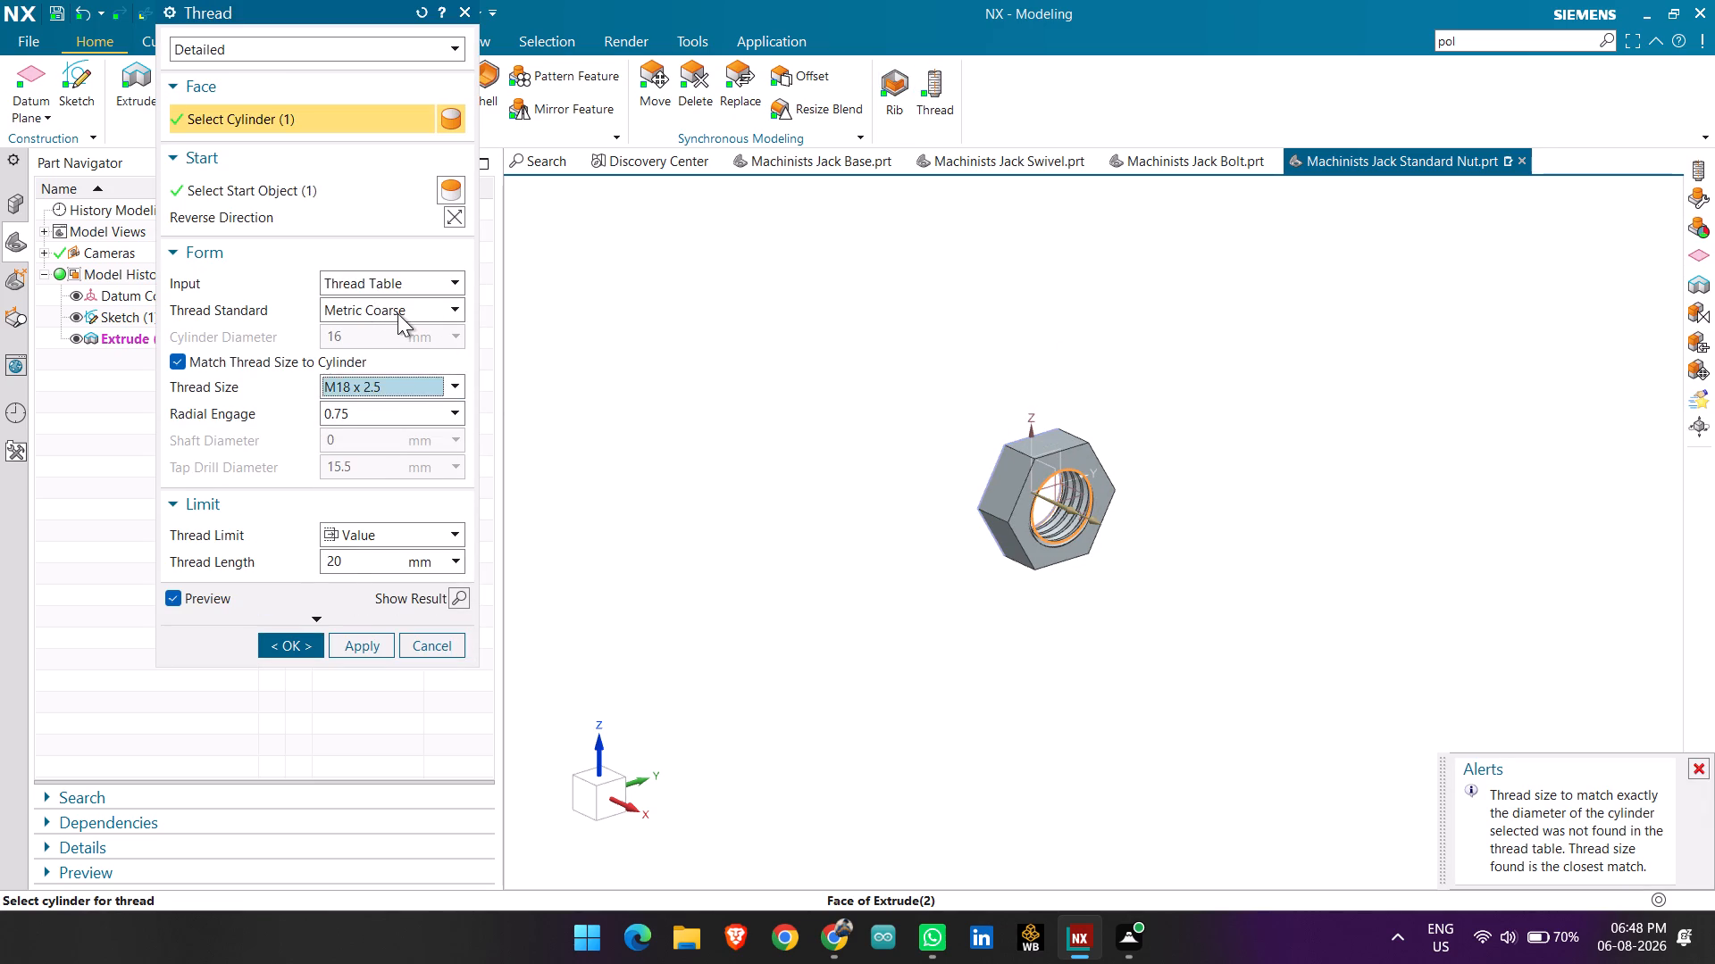
pyautogui.click(397, 312)
pyautogui.click(397, 312)
pyautogui.click(396, 278)
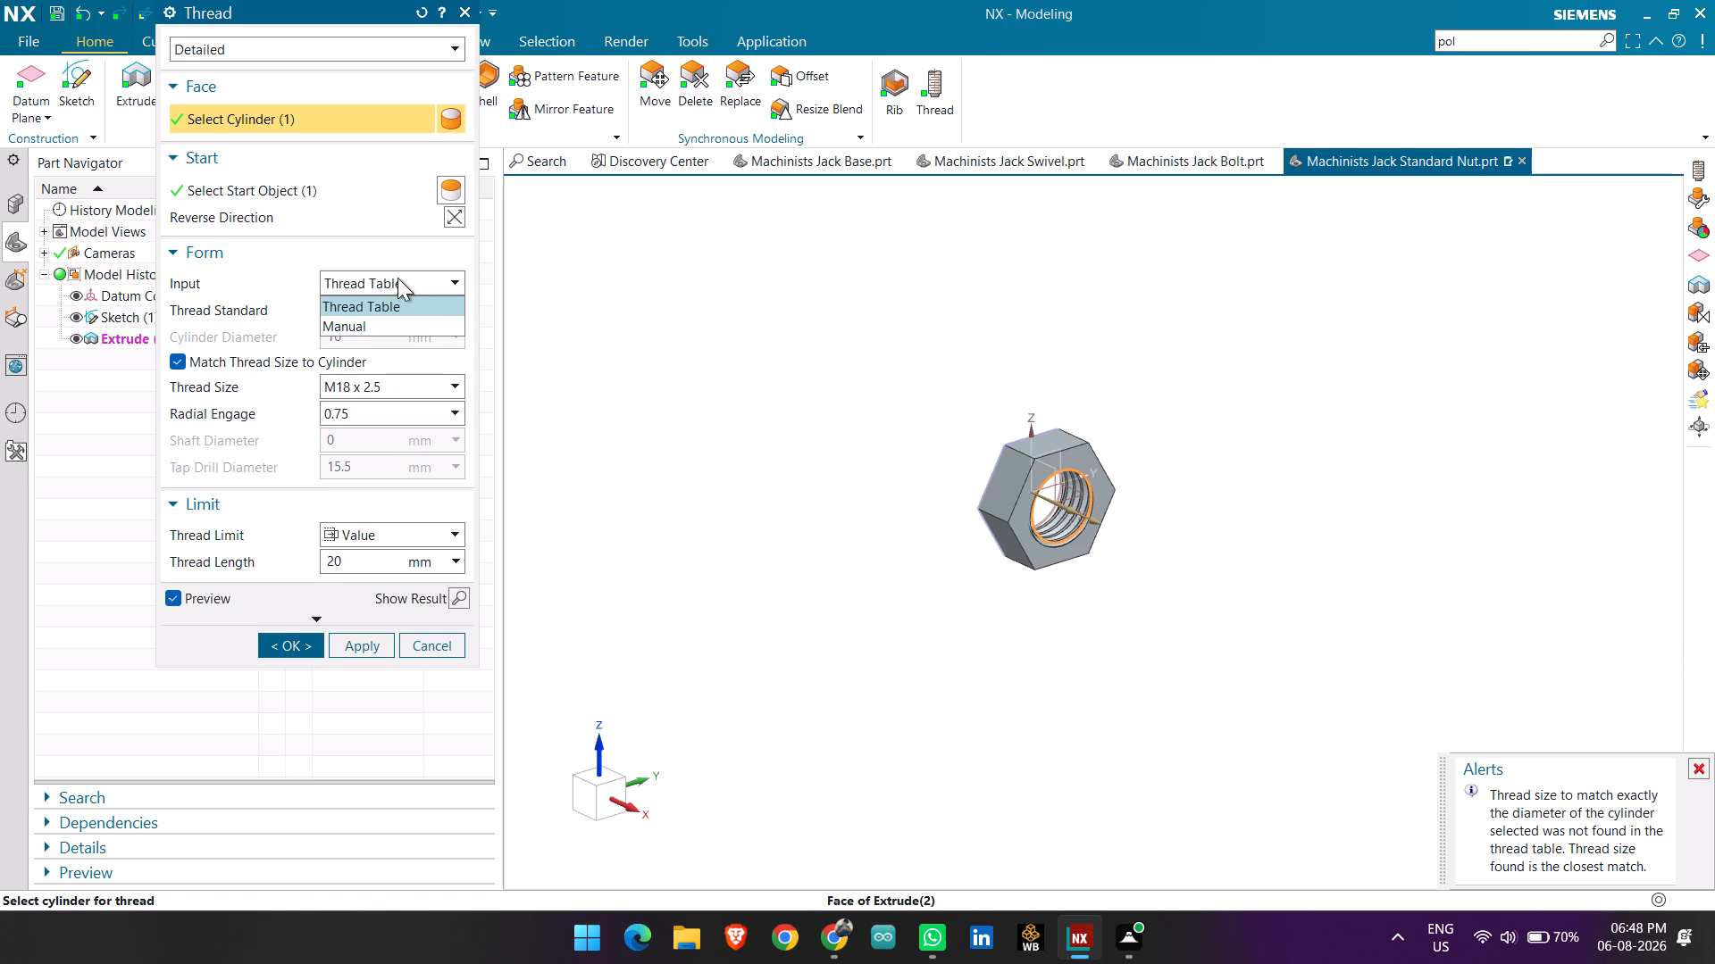
pyautogui.click(409, 300)
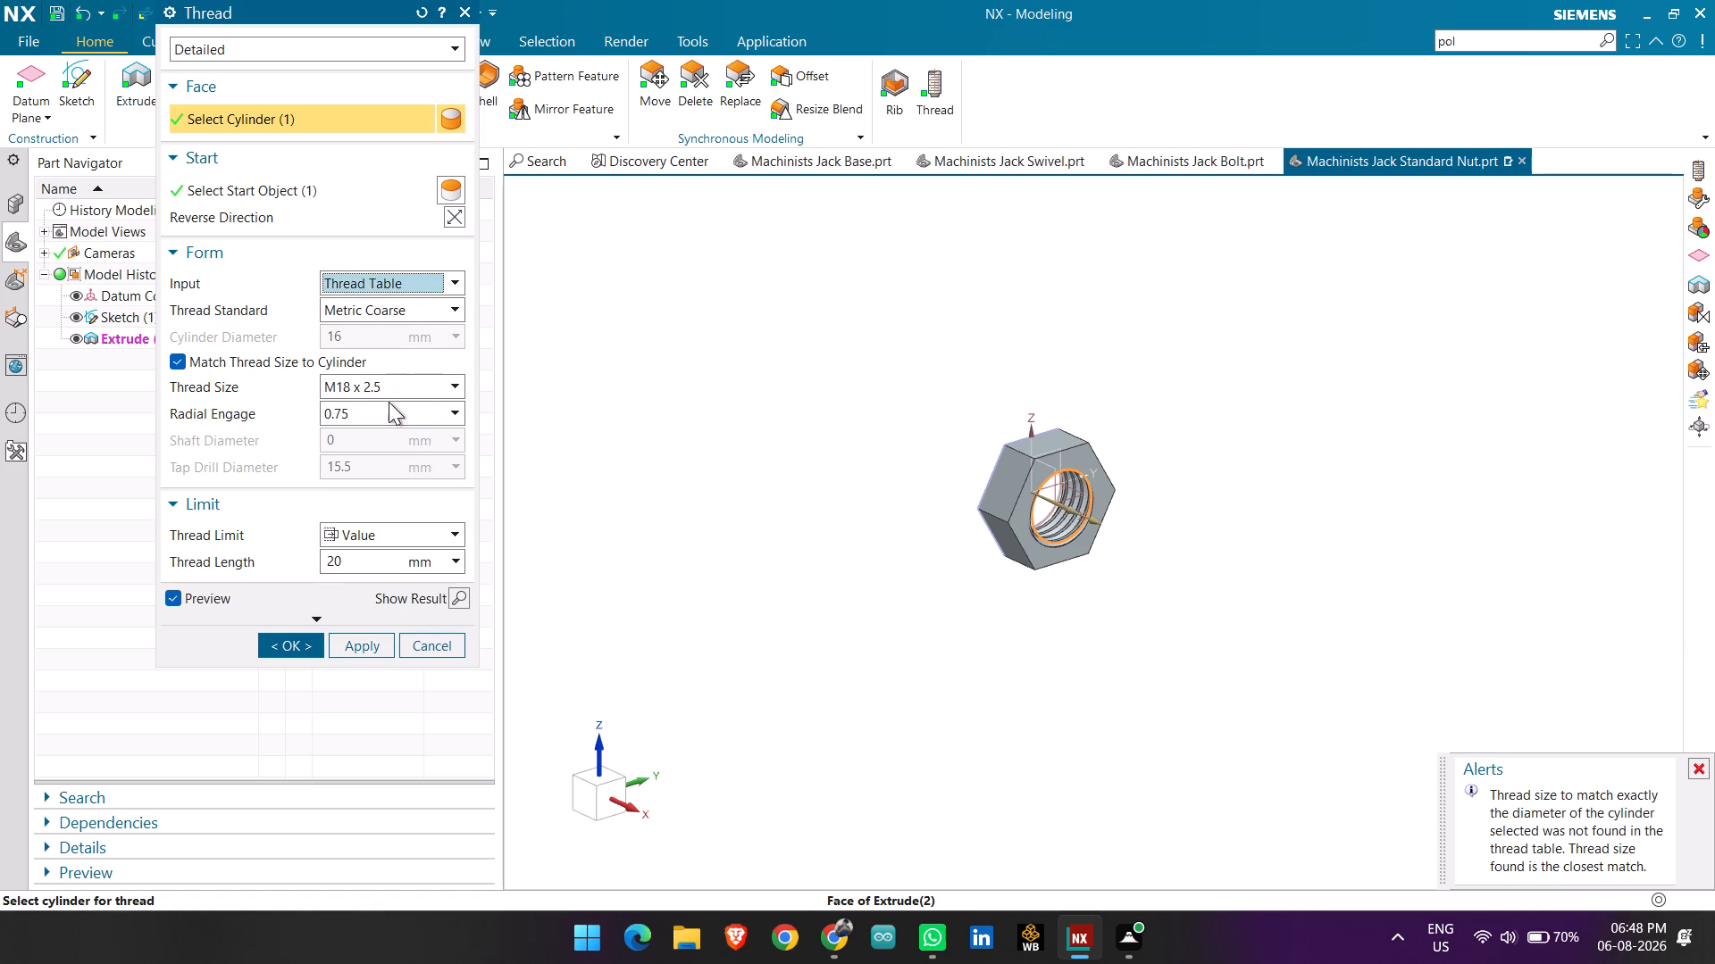
pyautogui.click(378, 381)
pyautogui.click(378, 381)
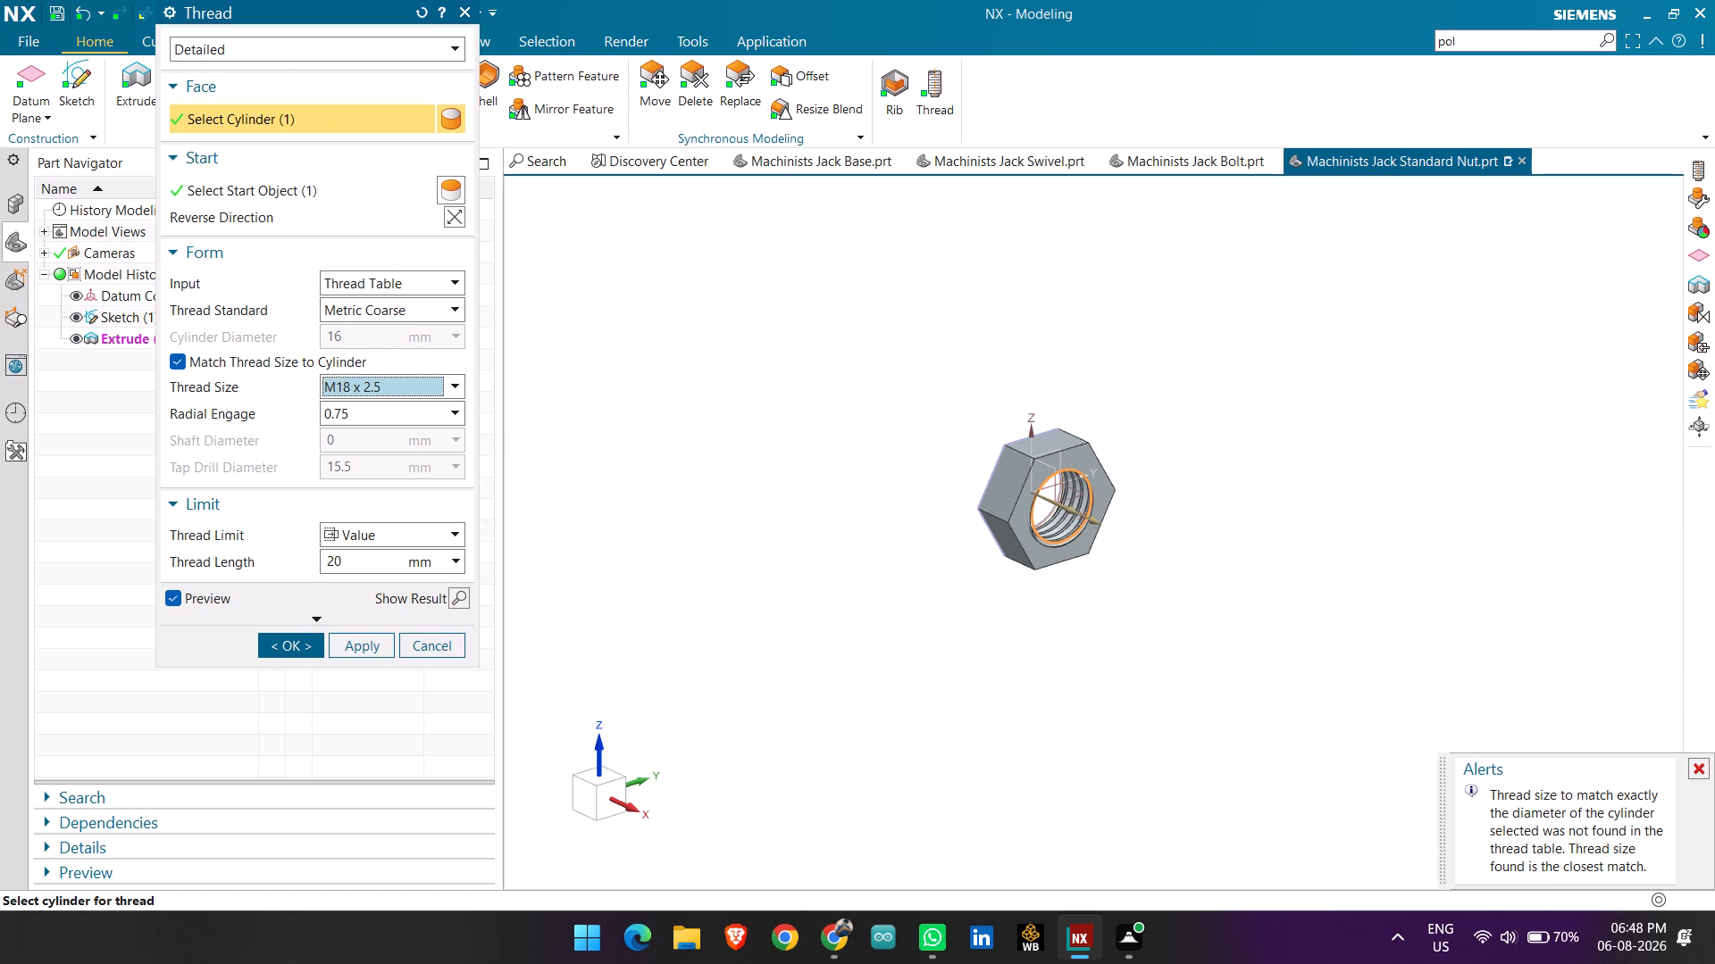
pyautogui.moveTo(379, 559); pyautogui.dragTo(272, 564)
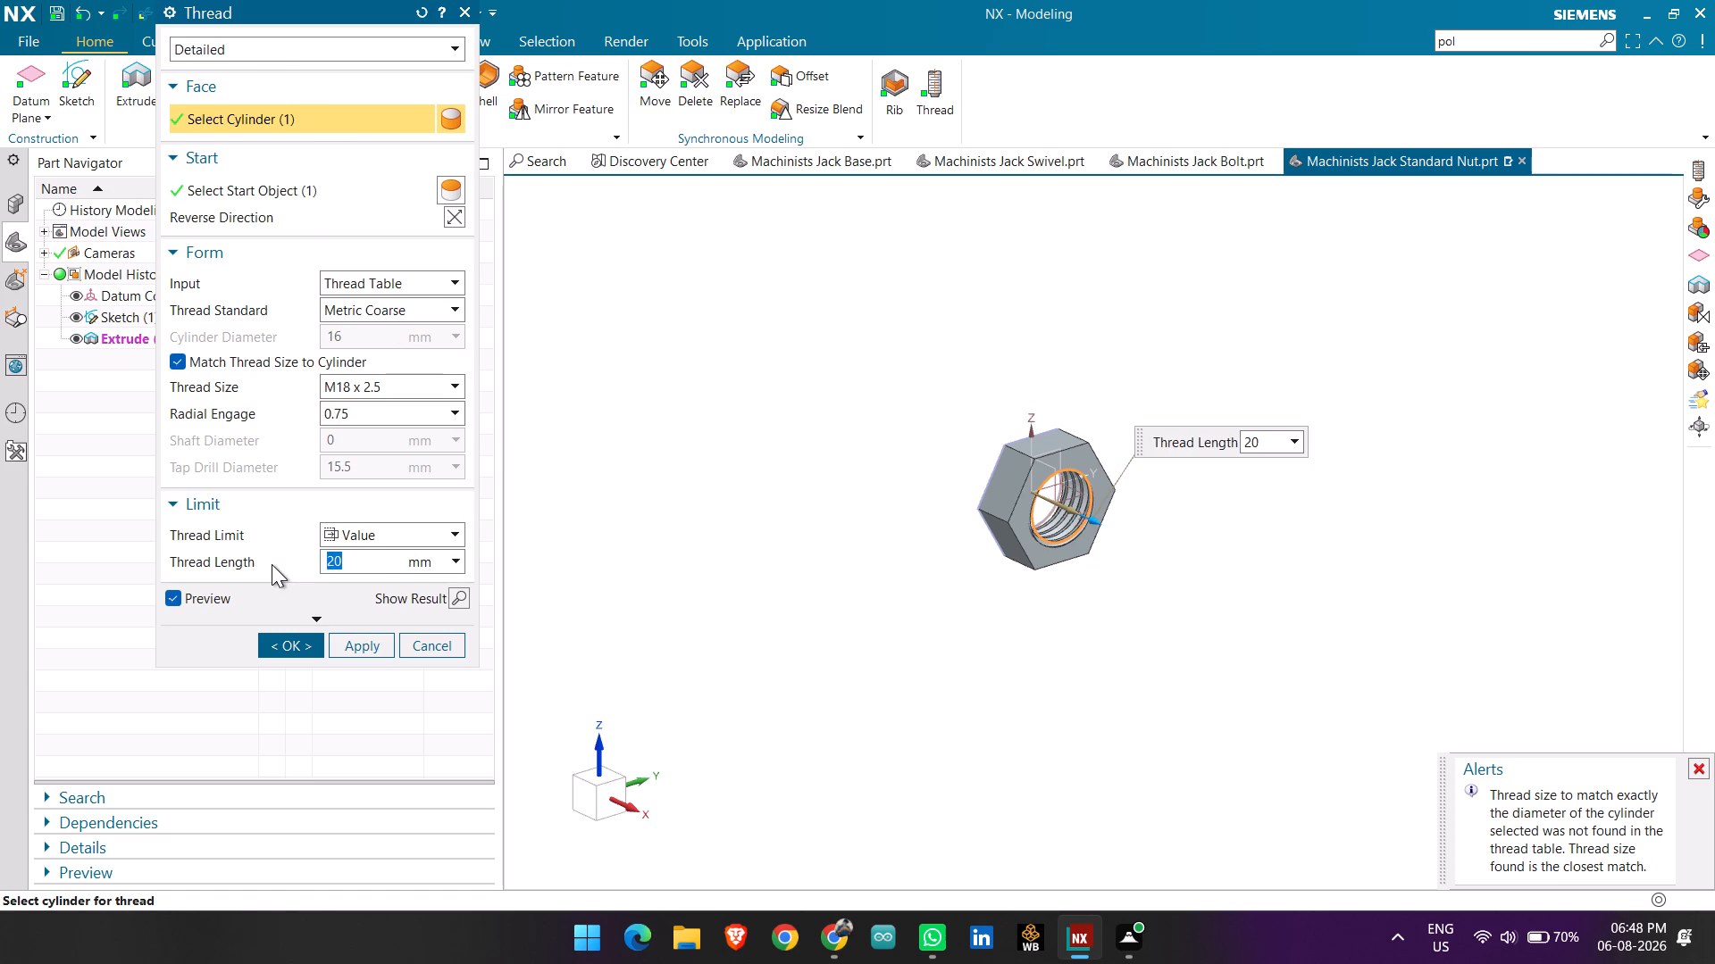
pyautogui.press('BackSpace')
pyautogui.write('10')
pyautogui.press('Return')
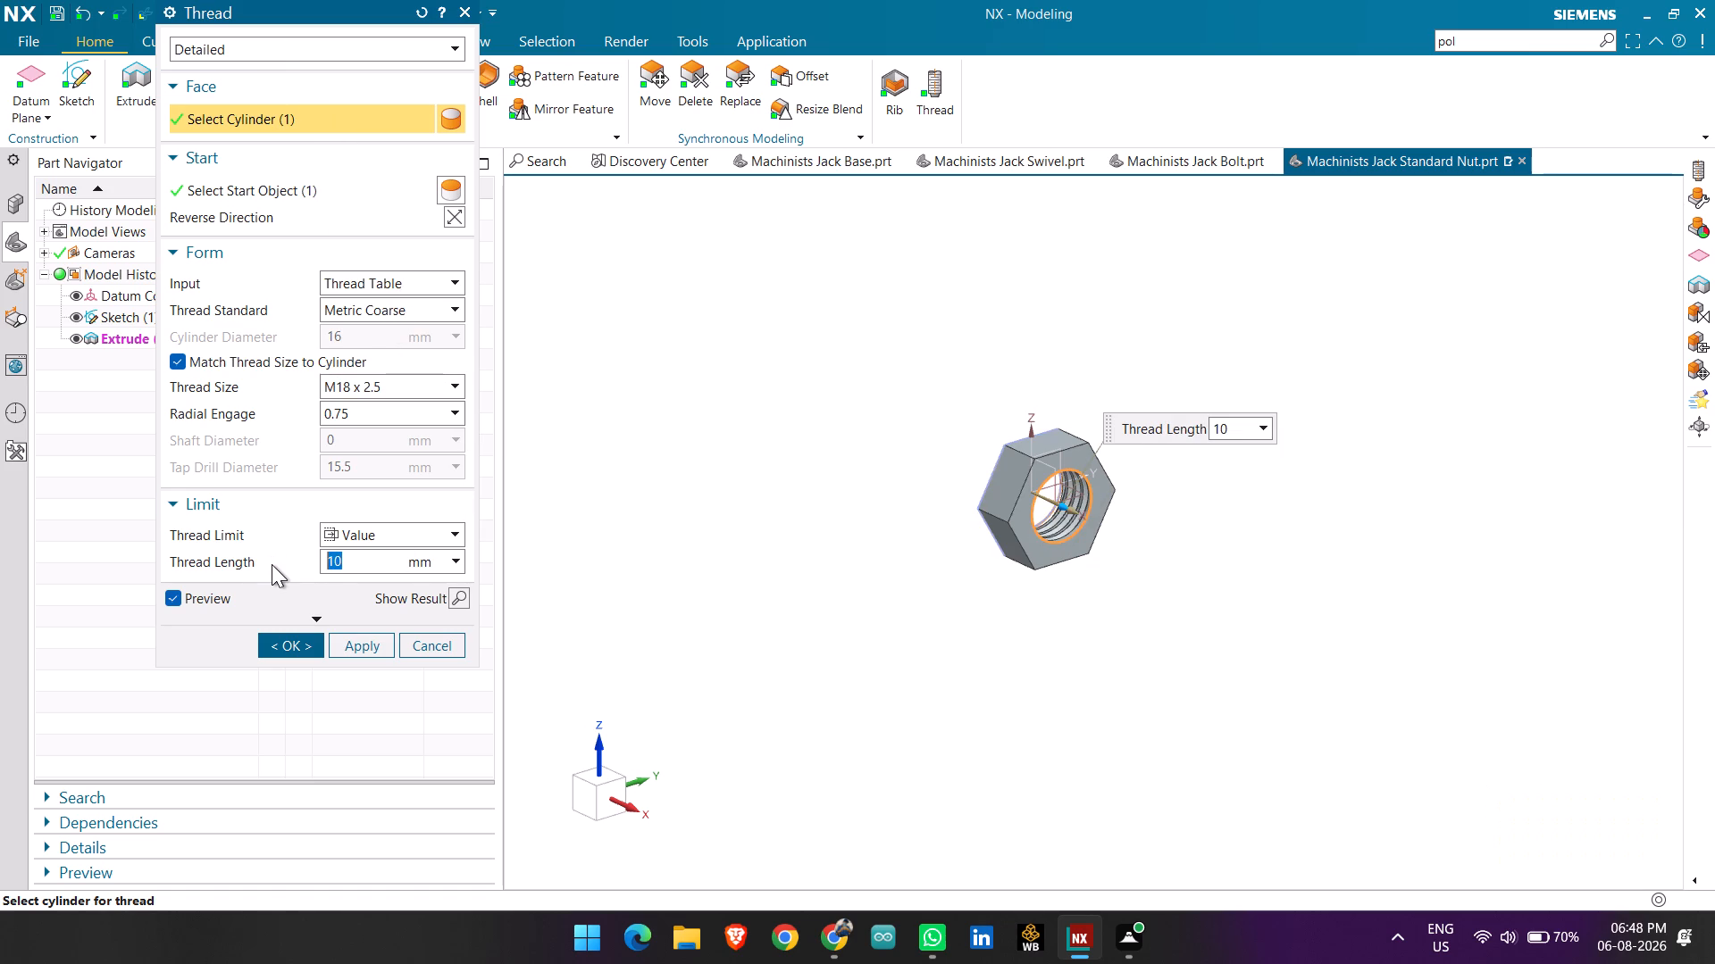
# Examine the available thread size, radial engagement and thread standard options for the bore thread.
pyautogui.click(426, 381)
pyautogui.scroll(6, 398, 415)
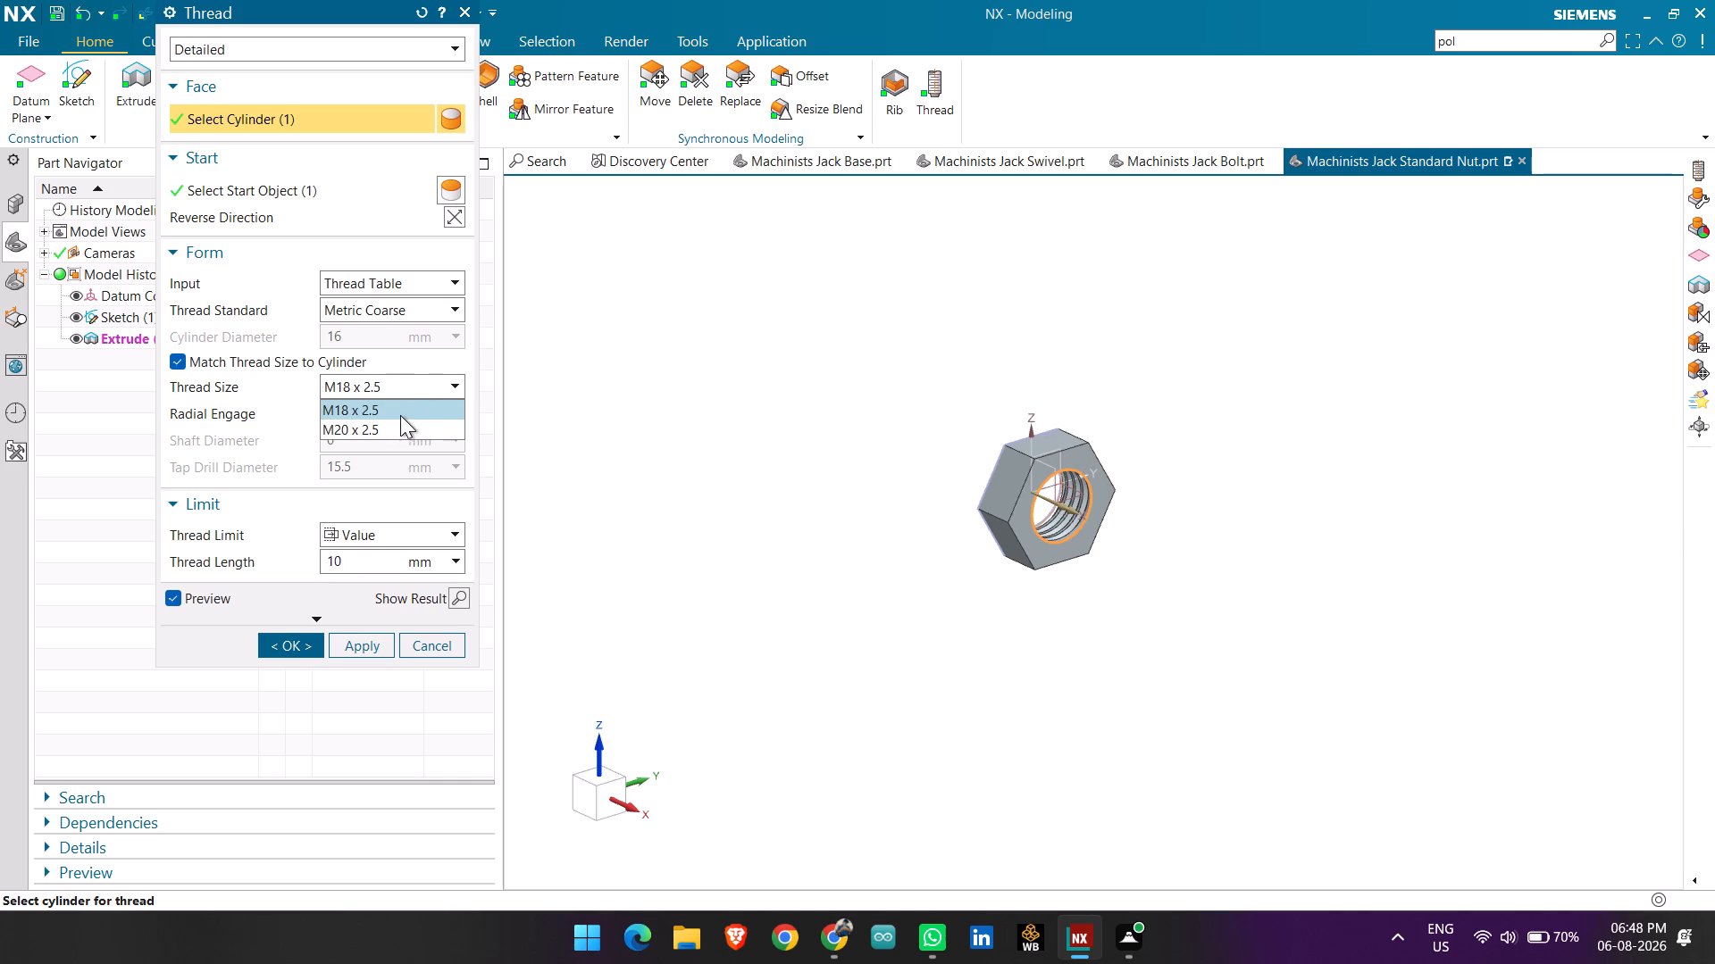
pyautogui.click(416, 383)
pyautogui.click(406, 409)
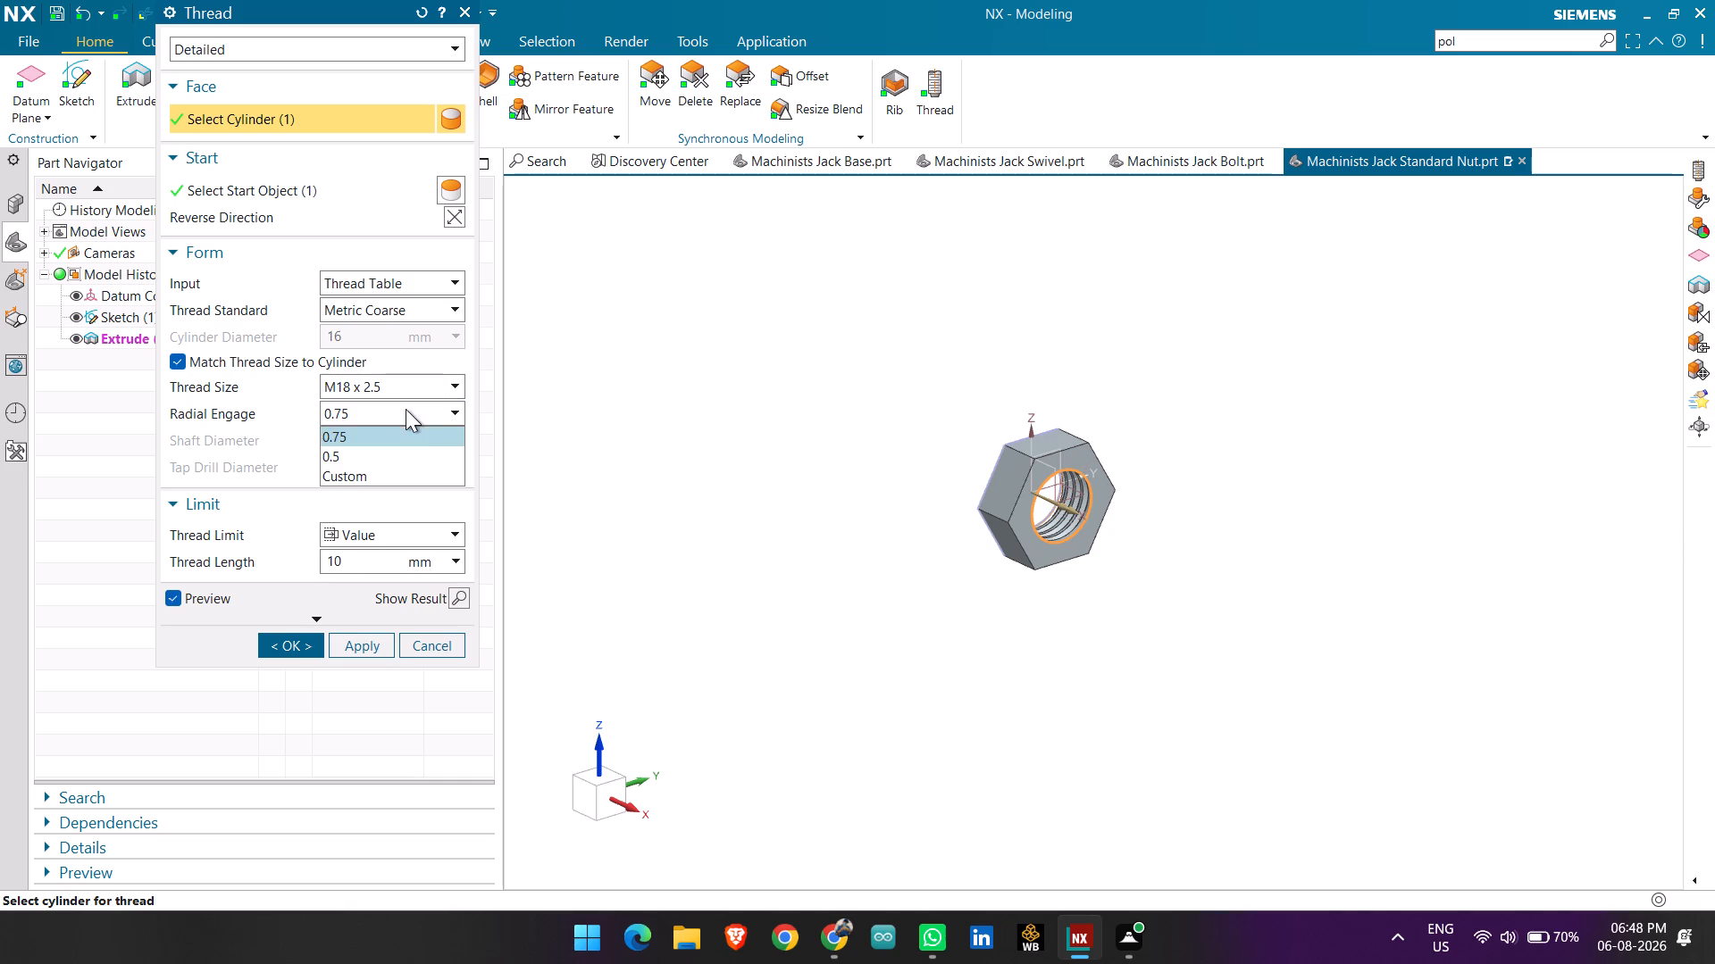
pyautogui.click(406, 409)
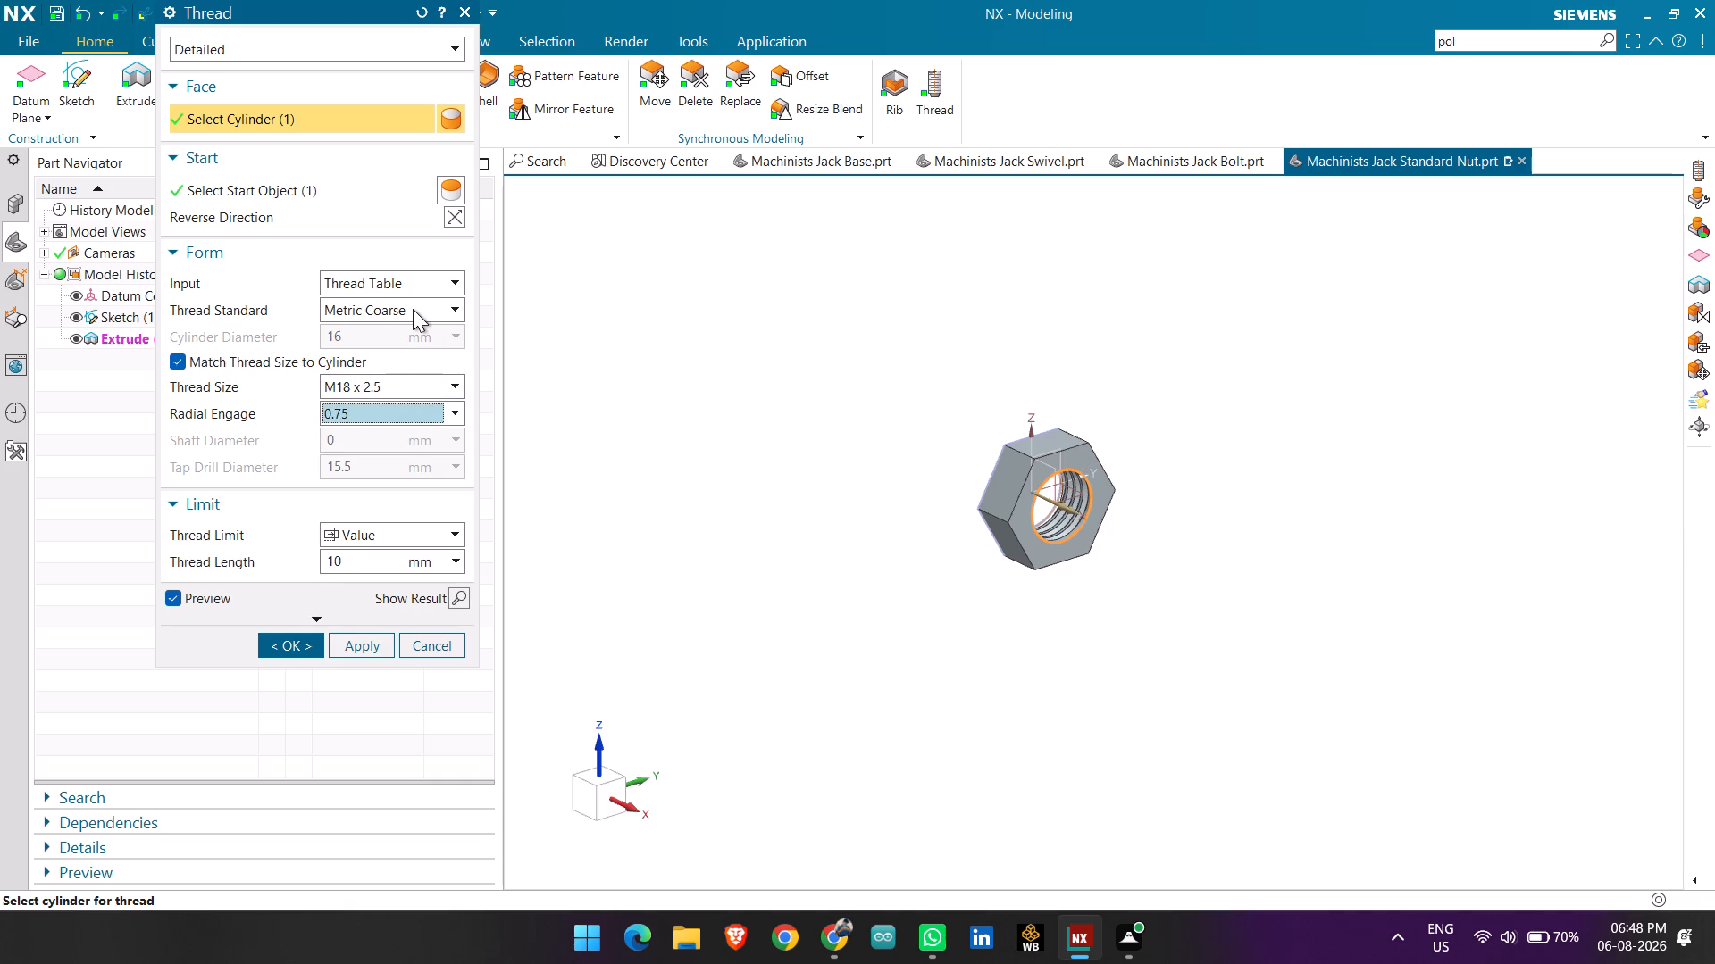
pyautogui.click(413, 309)
pyautogui.click(413, 309)
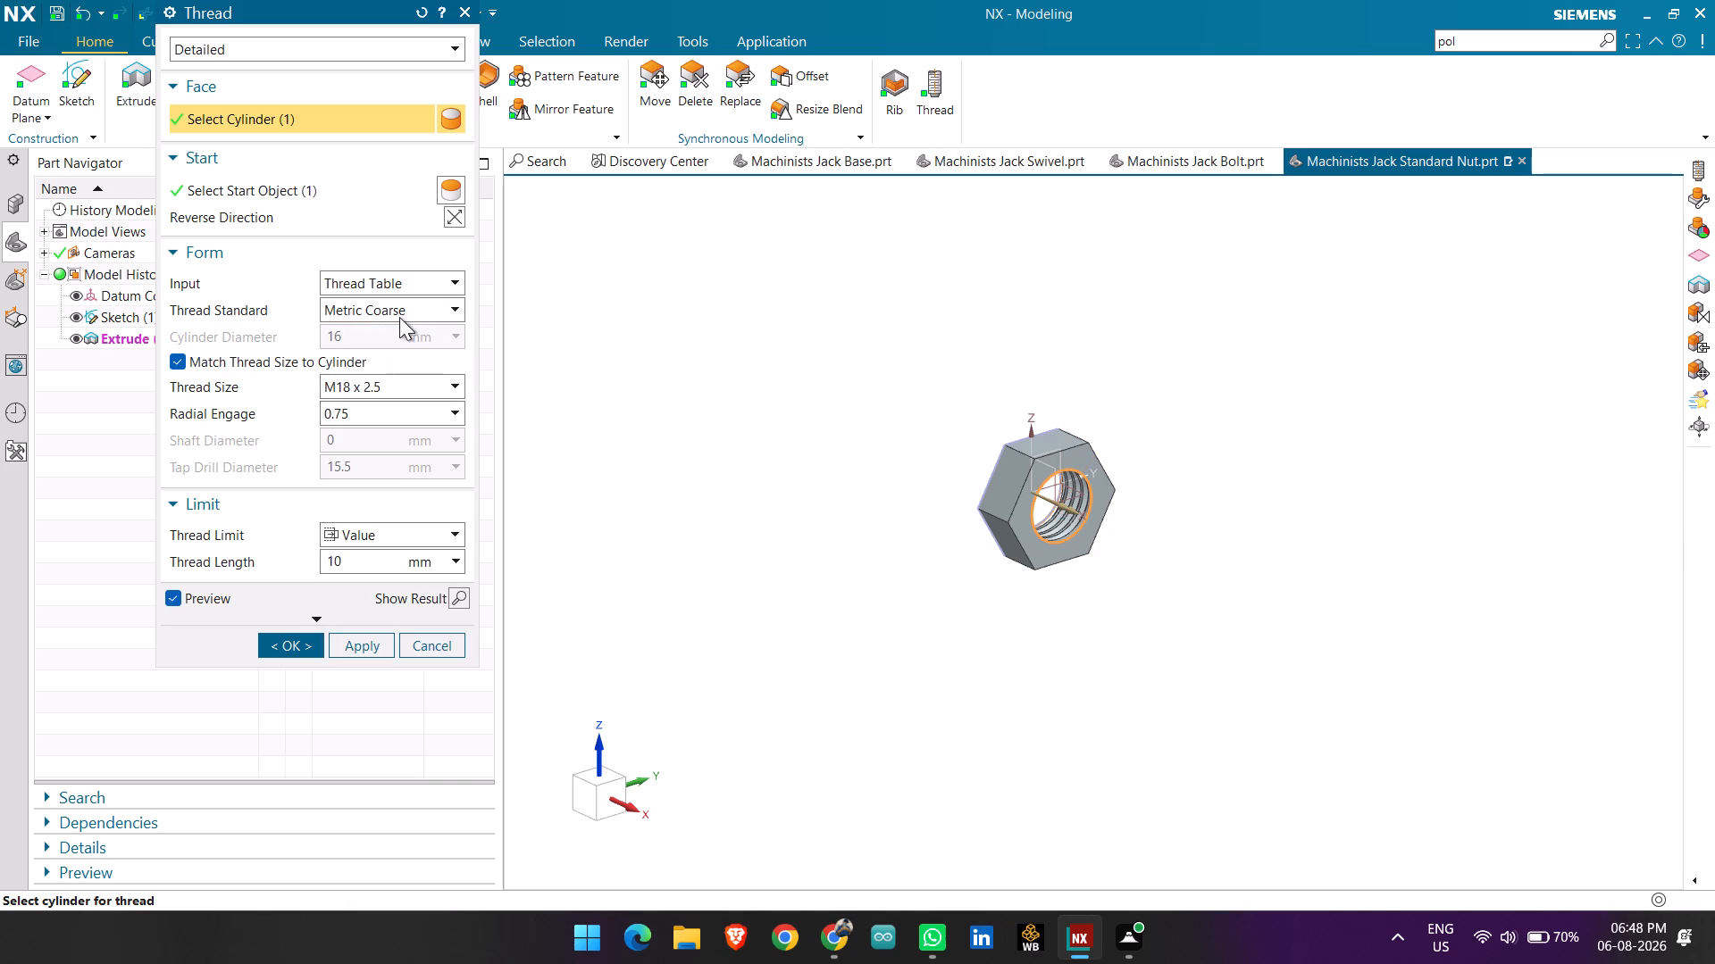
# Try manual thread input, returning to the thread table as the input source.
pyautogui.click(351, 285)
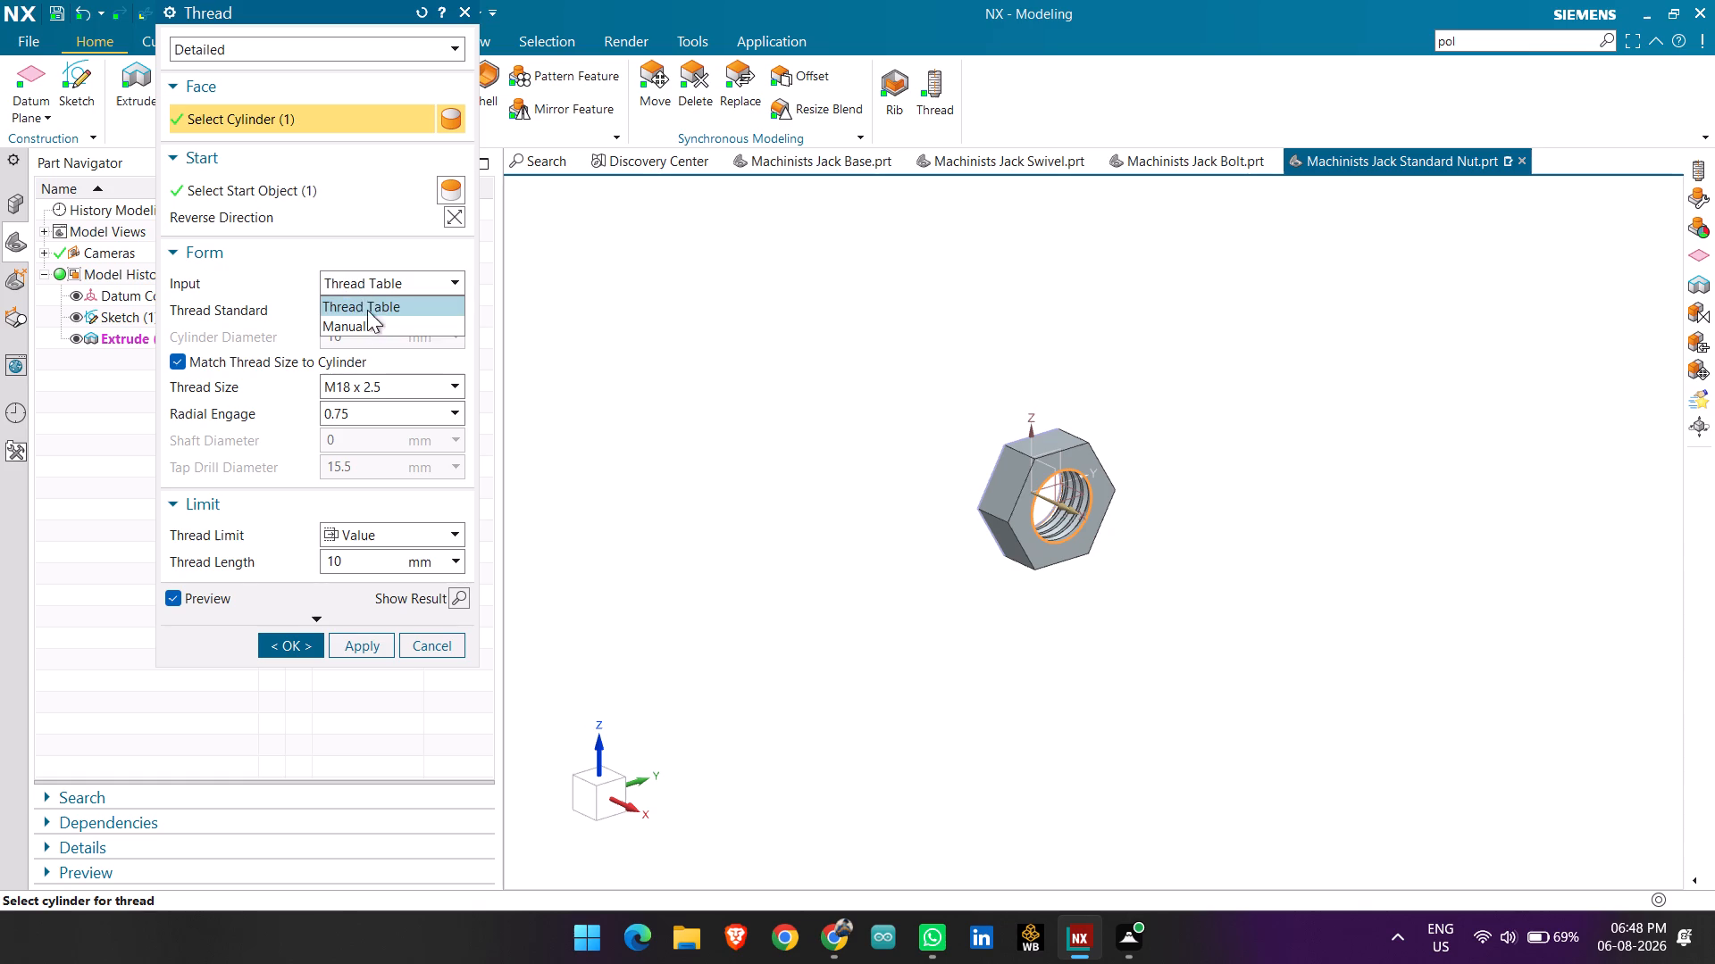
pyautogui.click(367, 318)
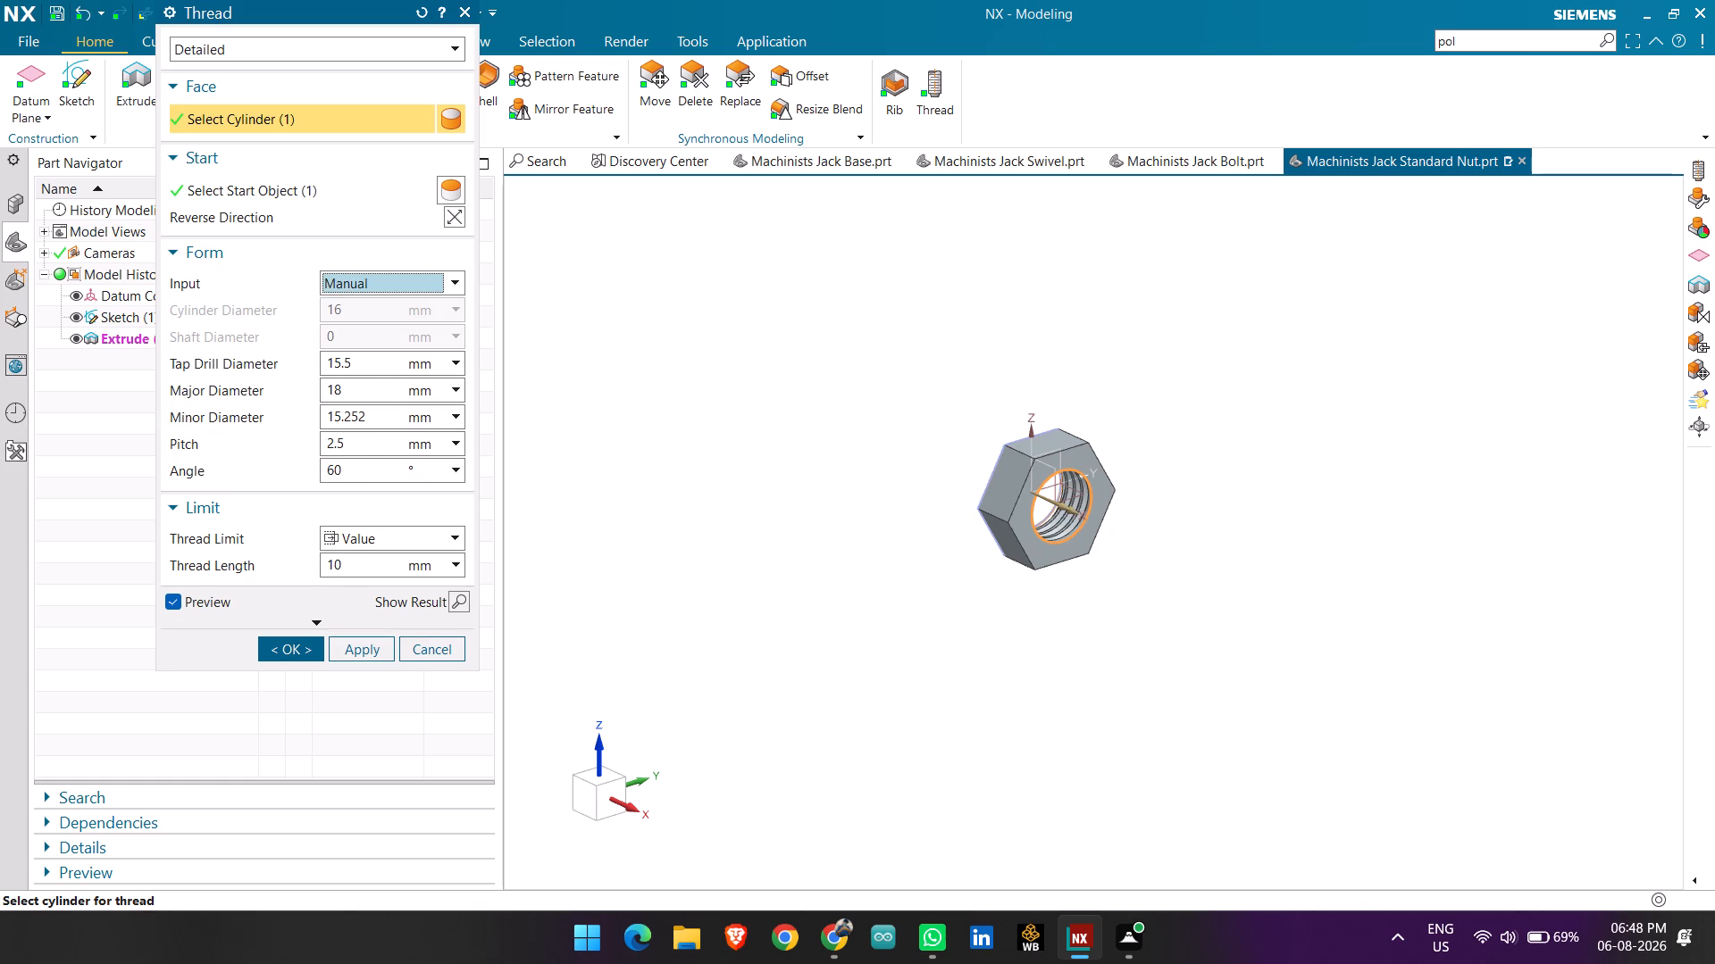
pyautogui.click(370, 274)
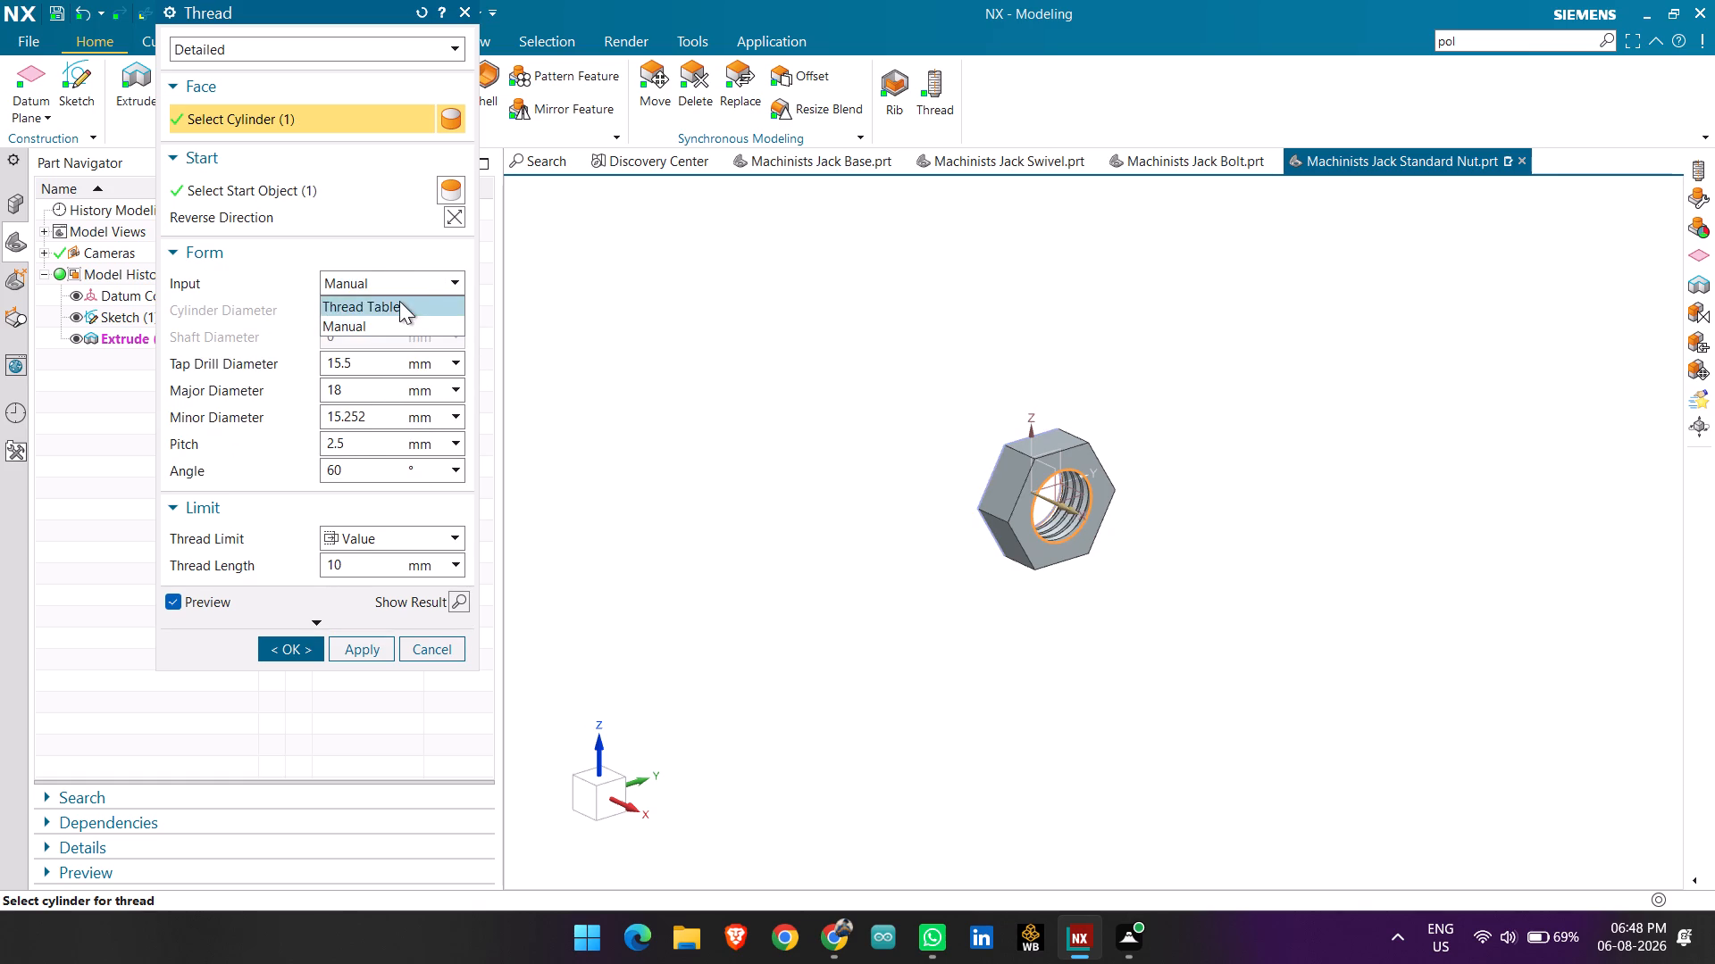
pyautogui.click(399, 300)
# Check the matching thread sizes again and examine the thread preview inside the bore from several angles.
pyautogui.click(390, 386)
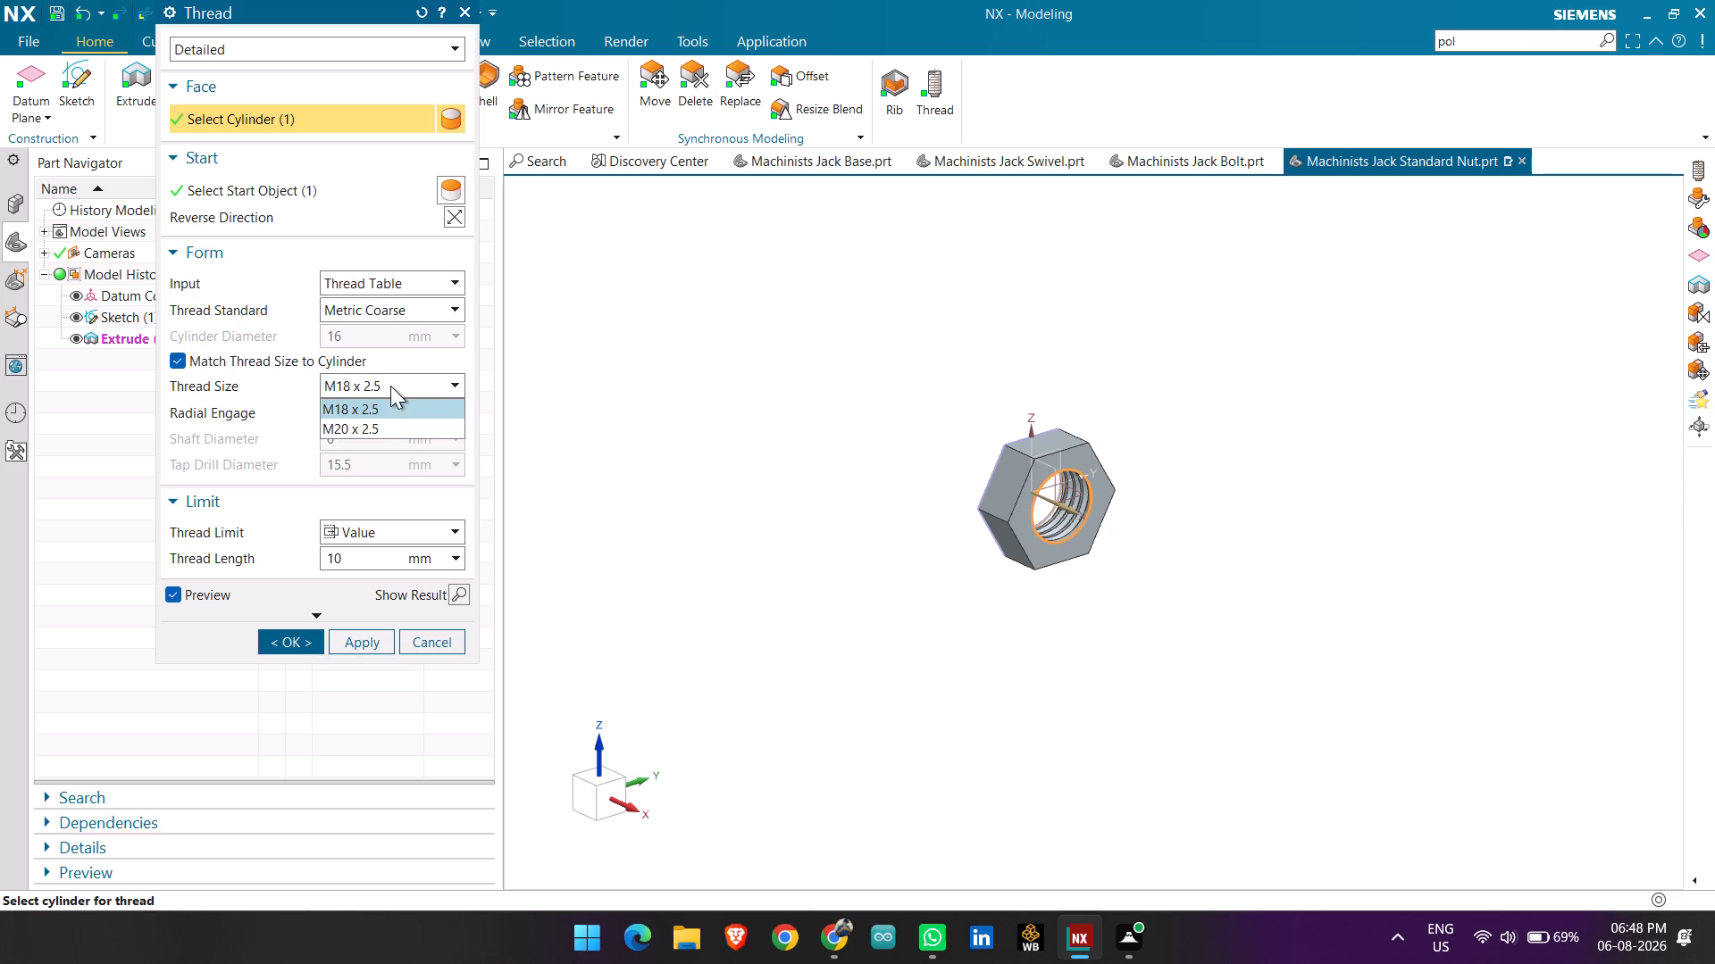
pyautogui.scroll(2, 389, 421)
pyautogui.click(397, 392)
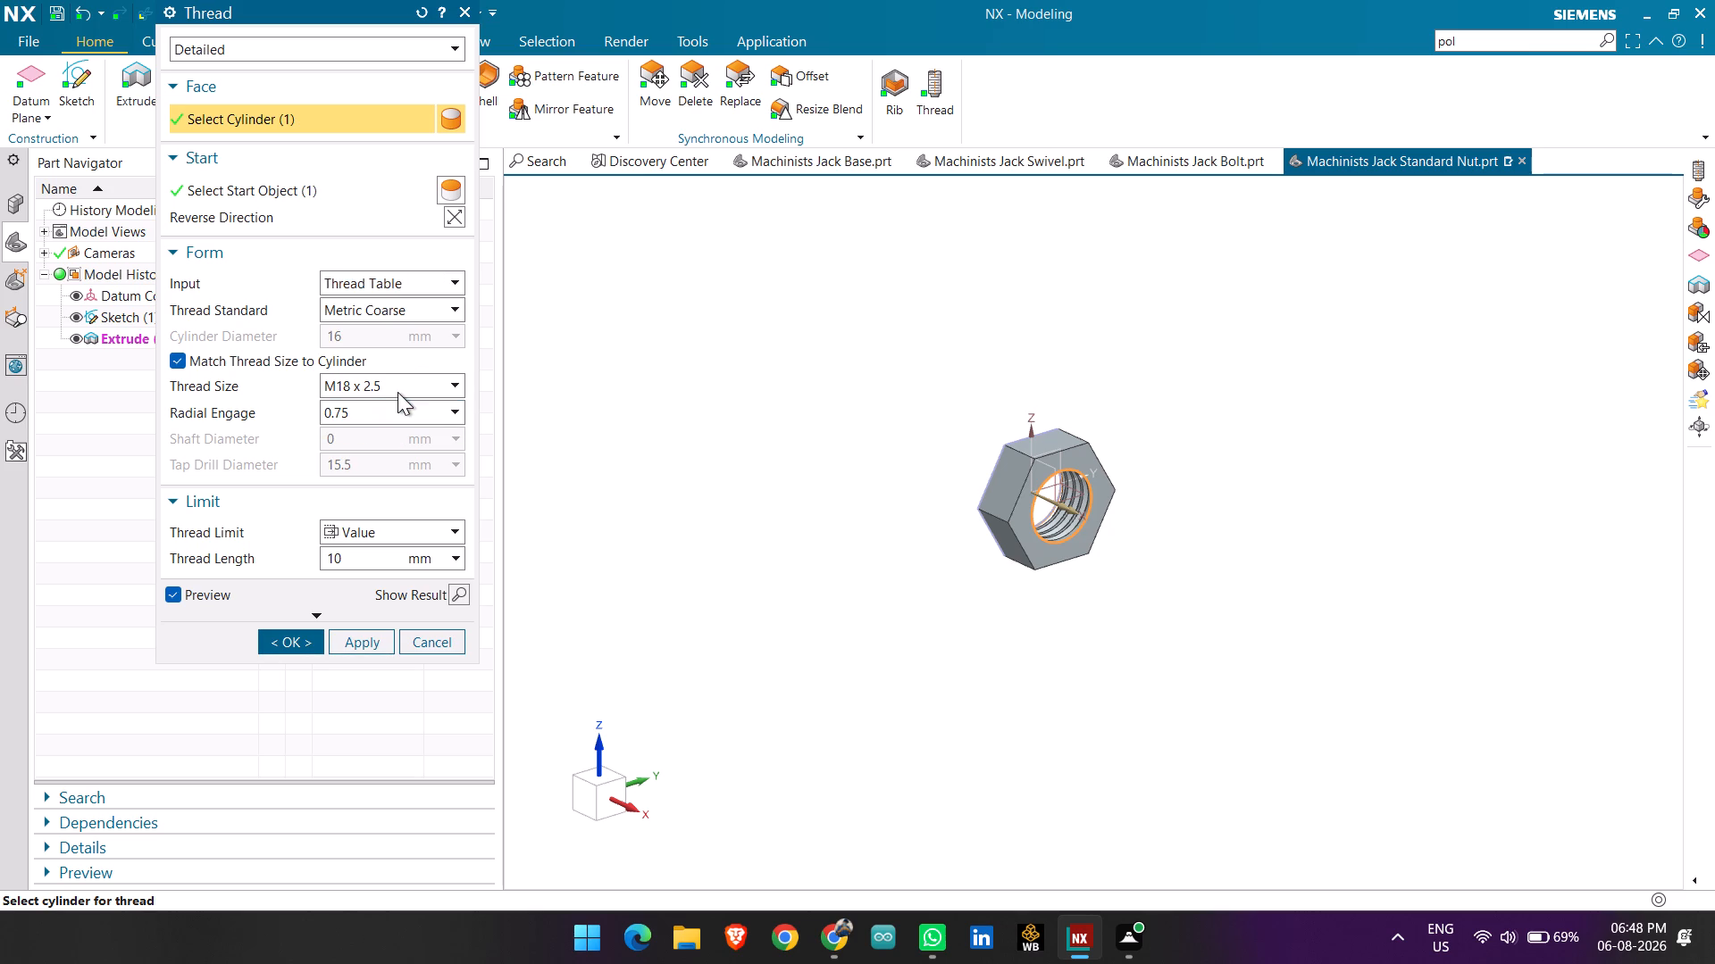
pyautogui.scroll(5, 1015, 569)
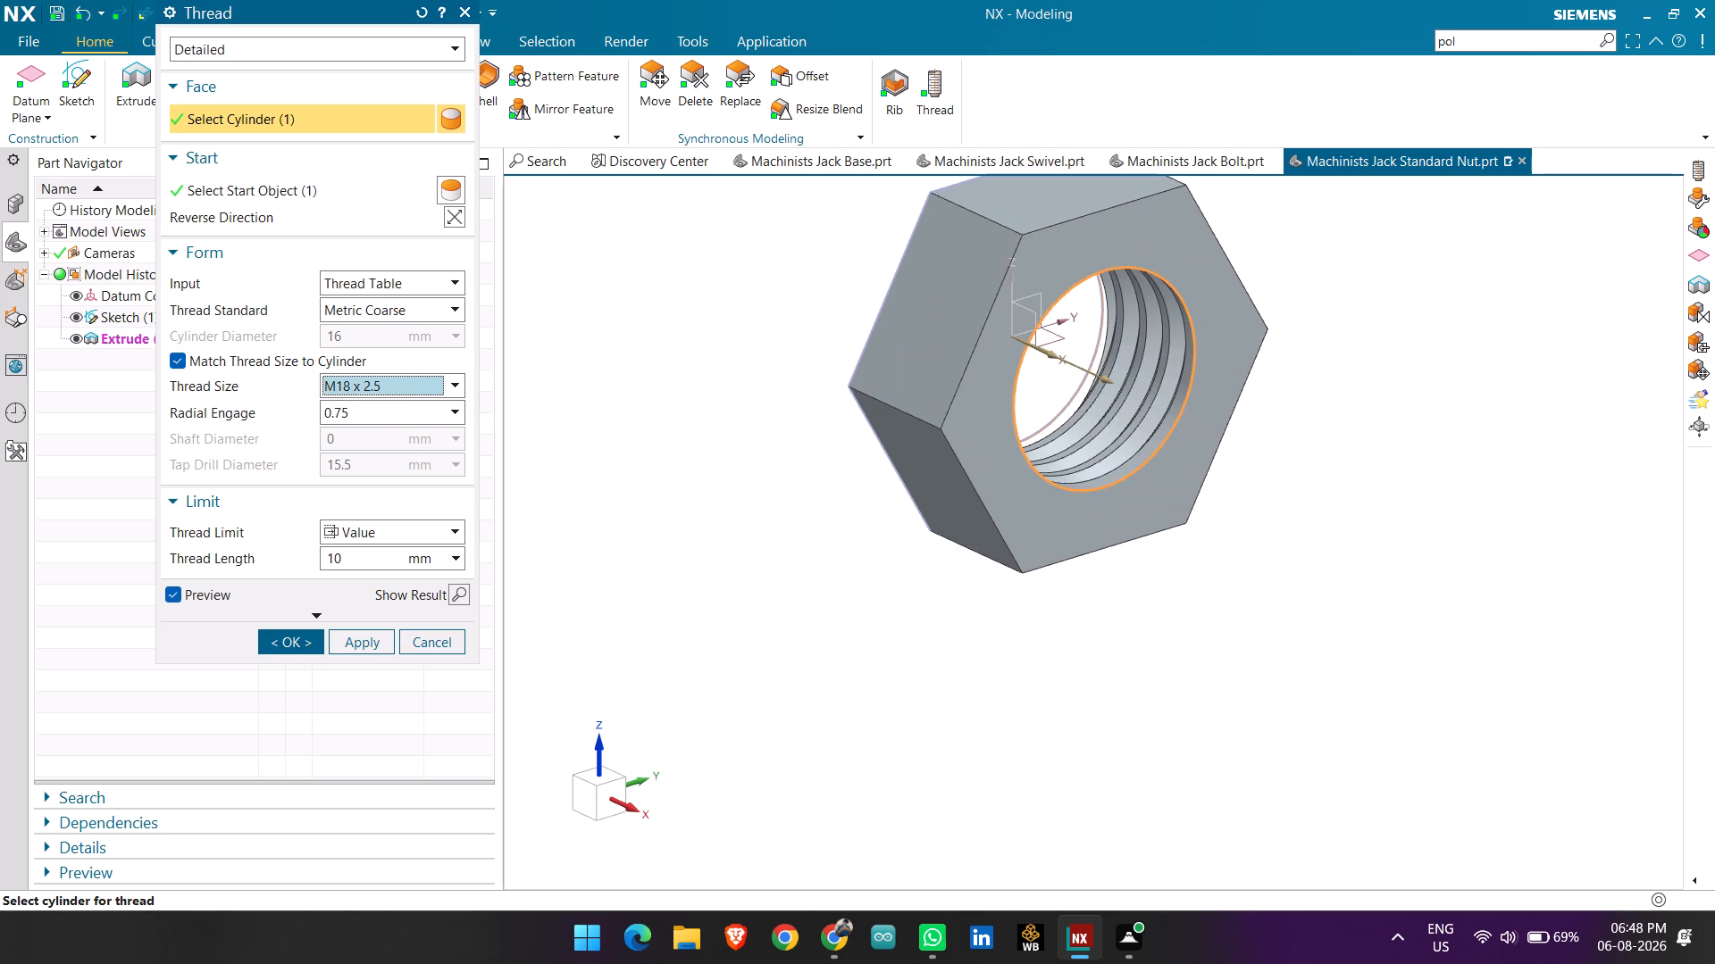
pyautogui.moveTo(1161, 564); pyautogui.dragTo(1223, 542, button='middle')
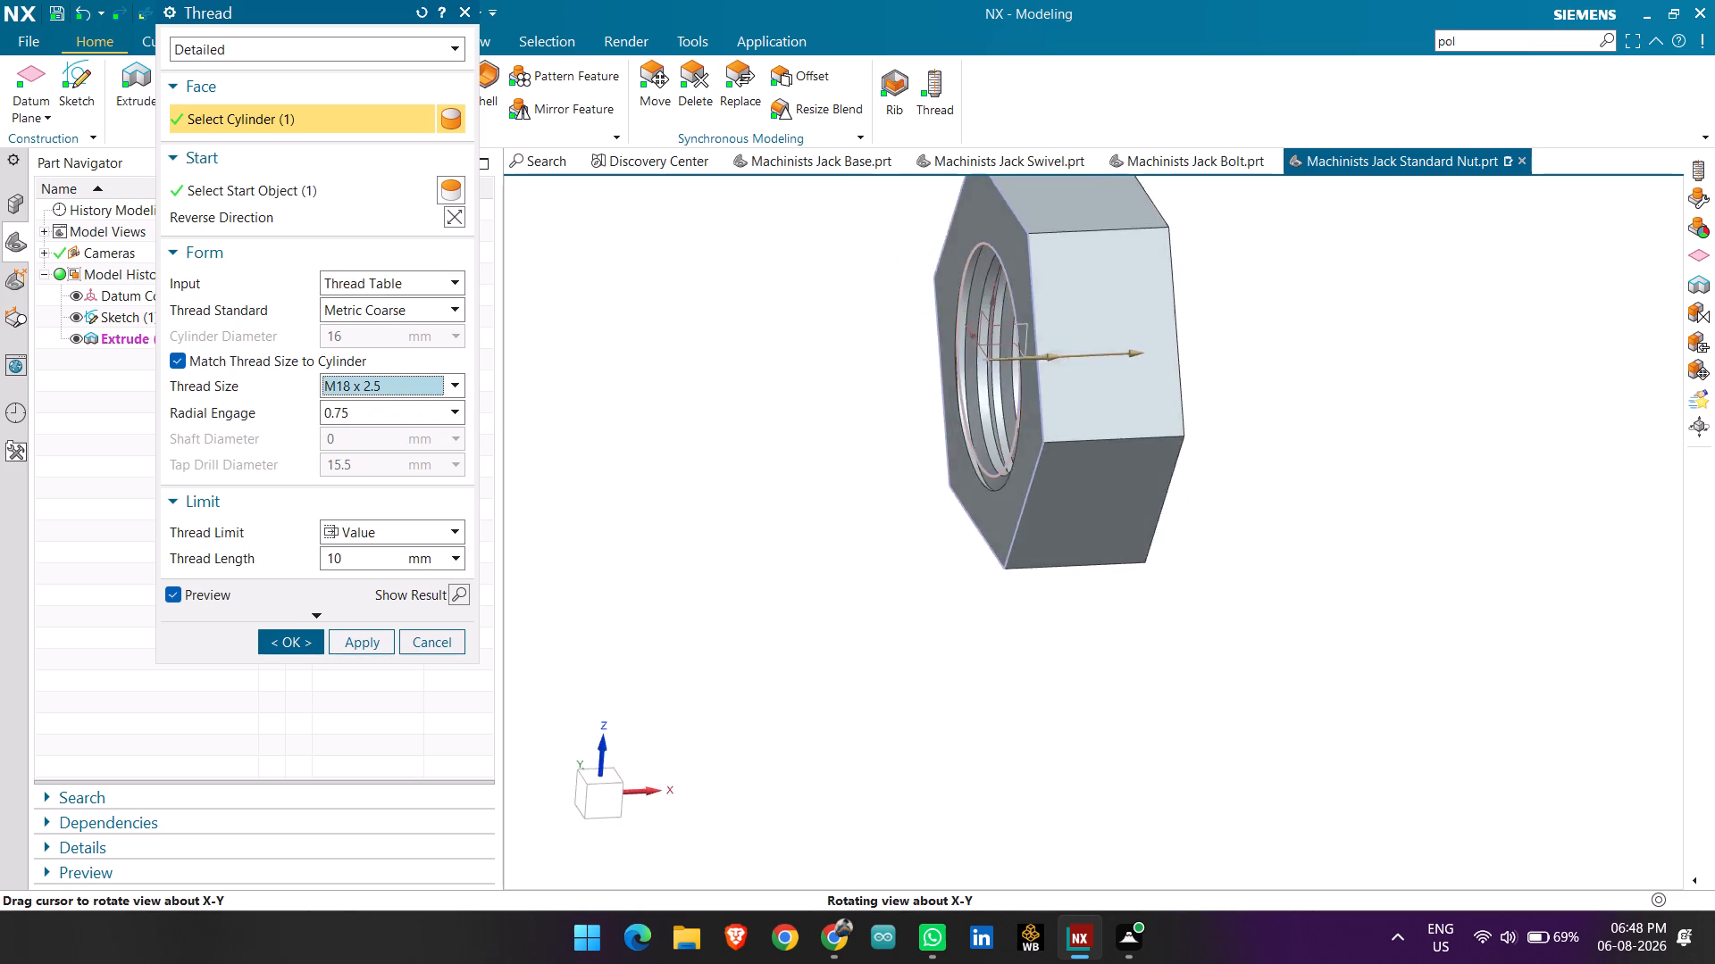
pyautogui.moveTo(1223, 542); pyautogui.dragTo(1096, 590, button='middle')
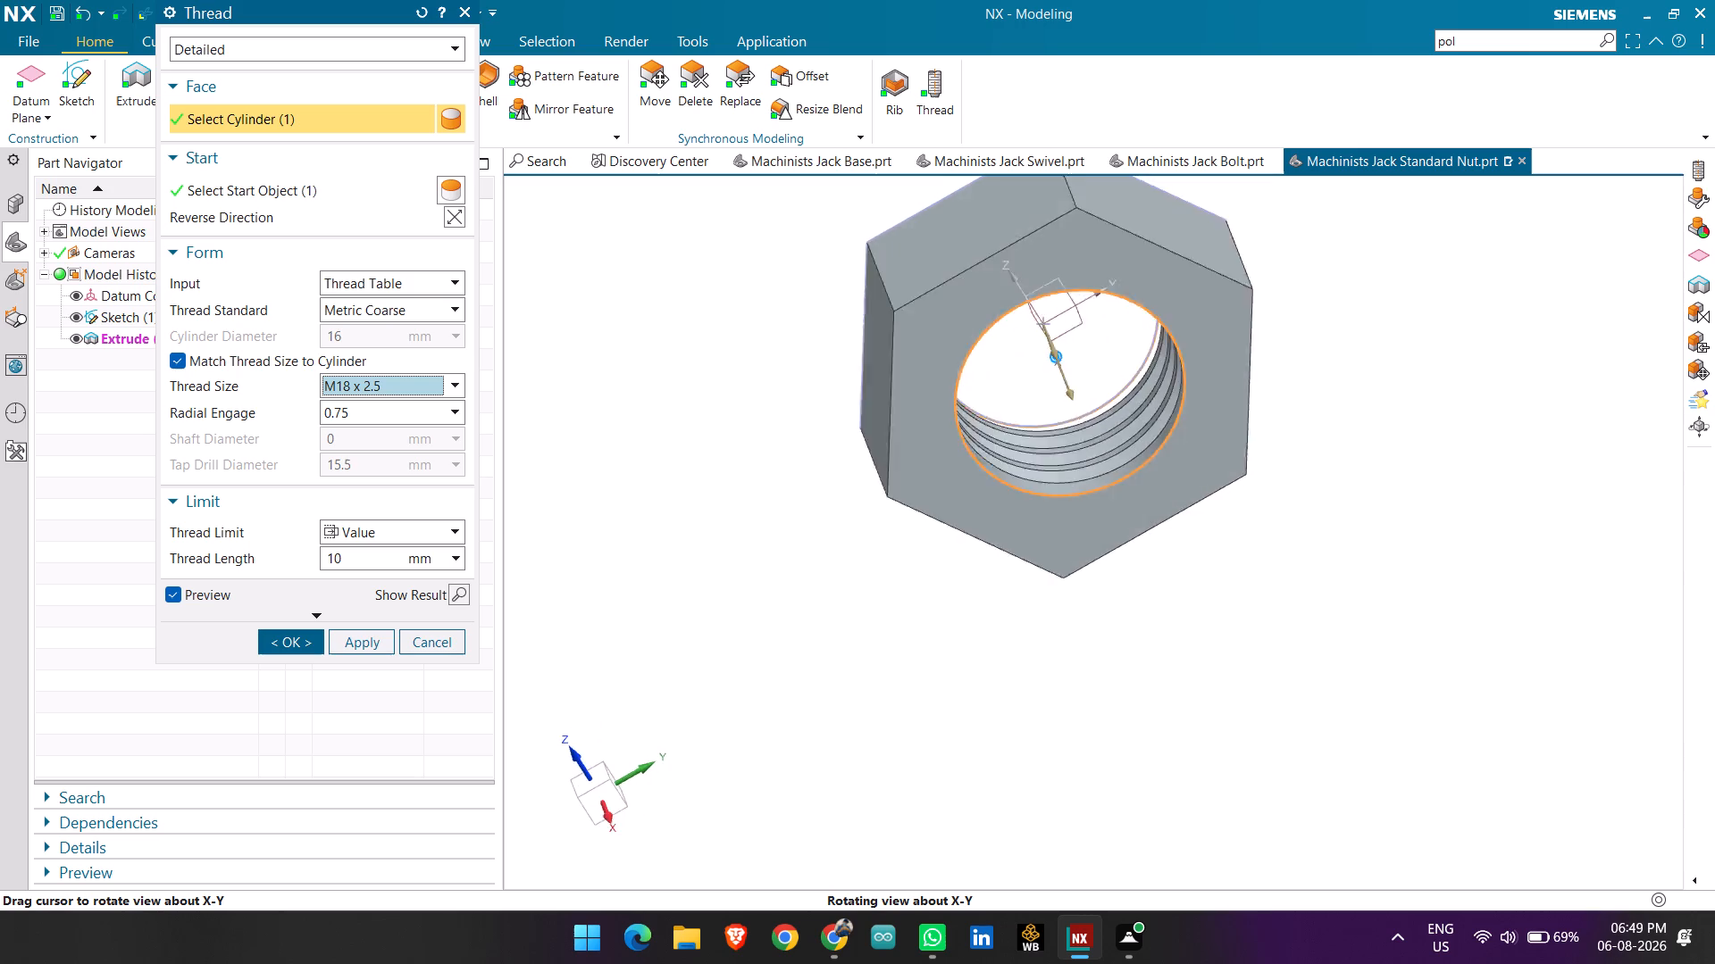
pyautogui.moveTo(1096, 590); pyautogui.dragTo(1145, 604, button='middle')
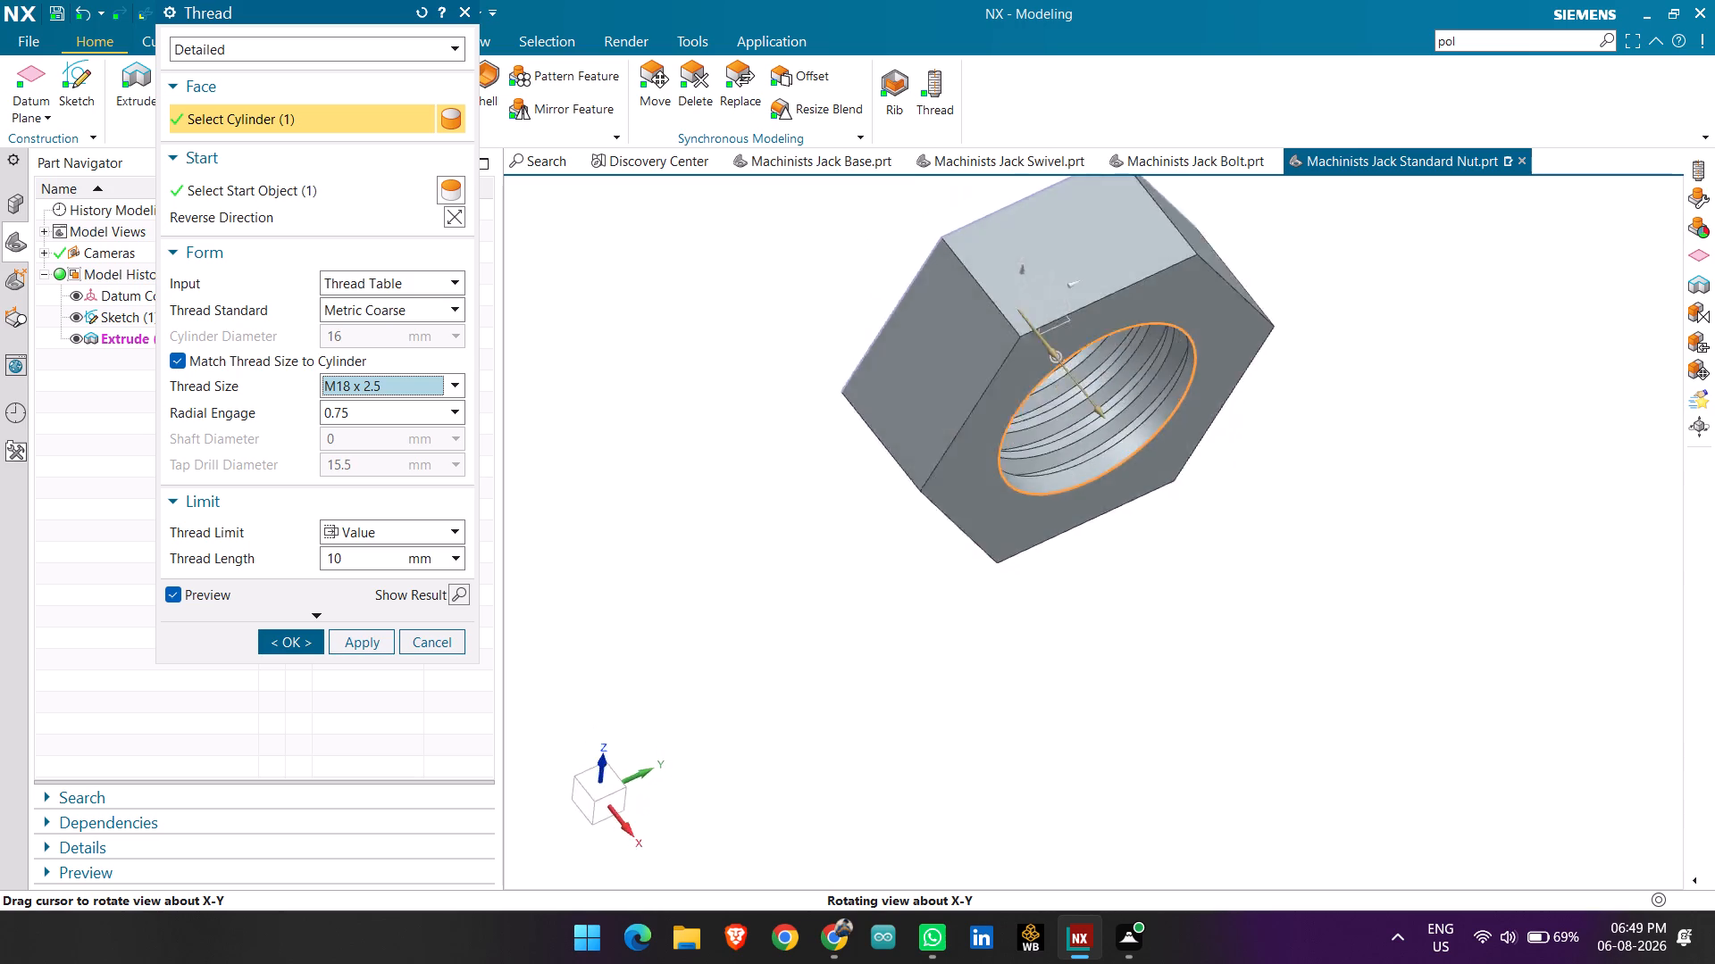
pyautogui.moveTo(1145, 604); pyautogui.dragTo(1144, 550, button='middle')
# Turn off matching the thread size to the cylinder and set the thread size to M16 x 2.
pyautogui.click(387, 379)
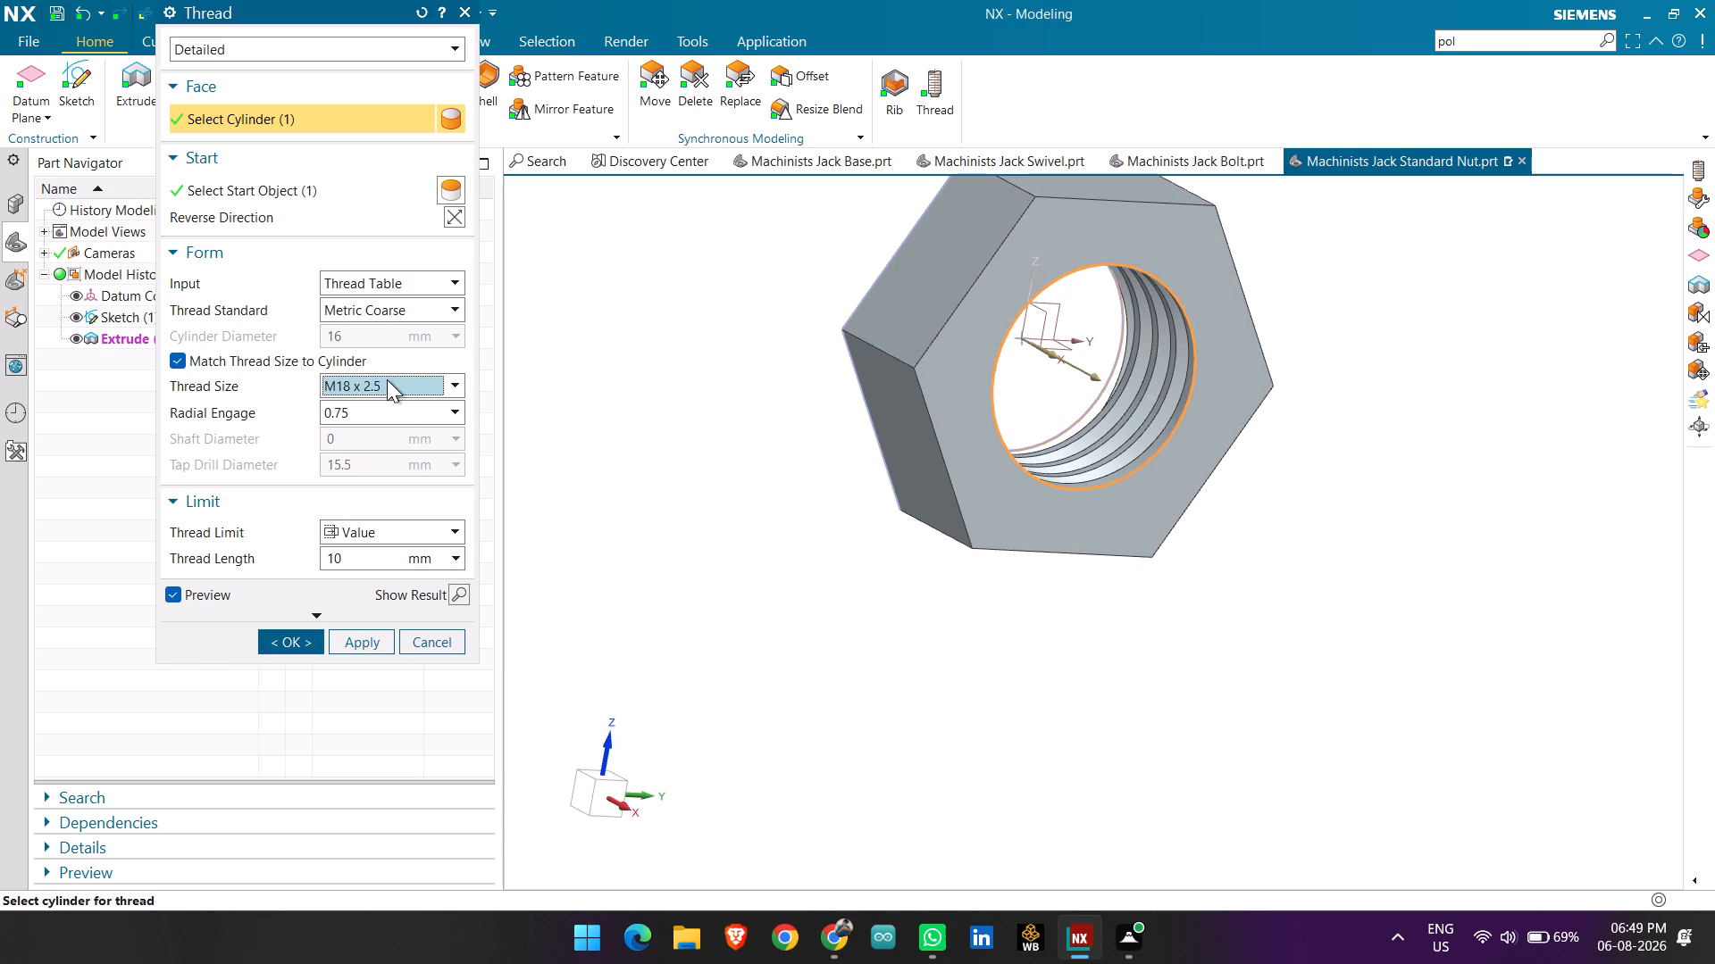
pyautogui.click(180, 357)
pyautogui.click(180, 357)
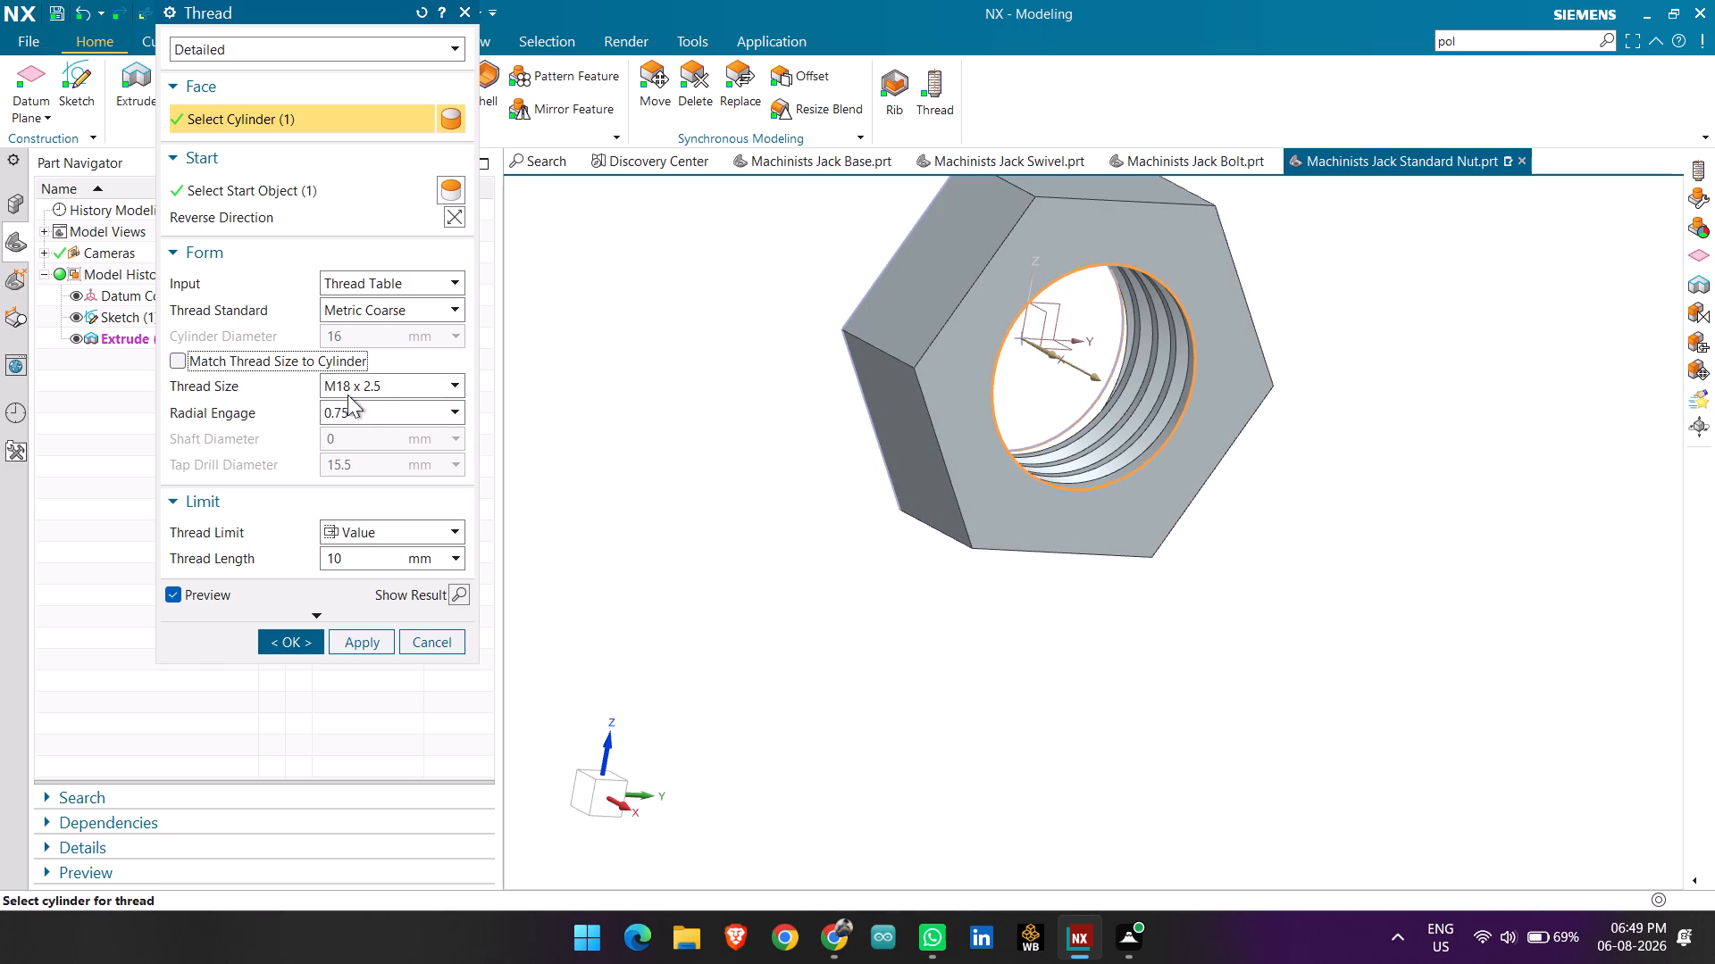
pyautogui.click(371, 386)
pyautogui.scroll(2, 392, 470)
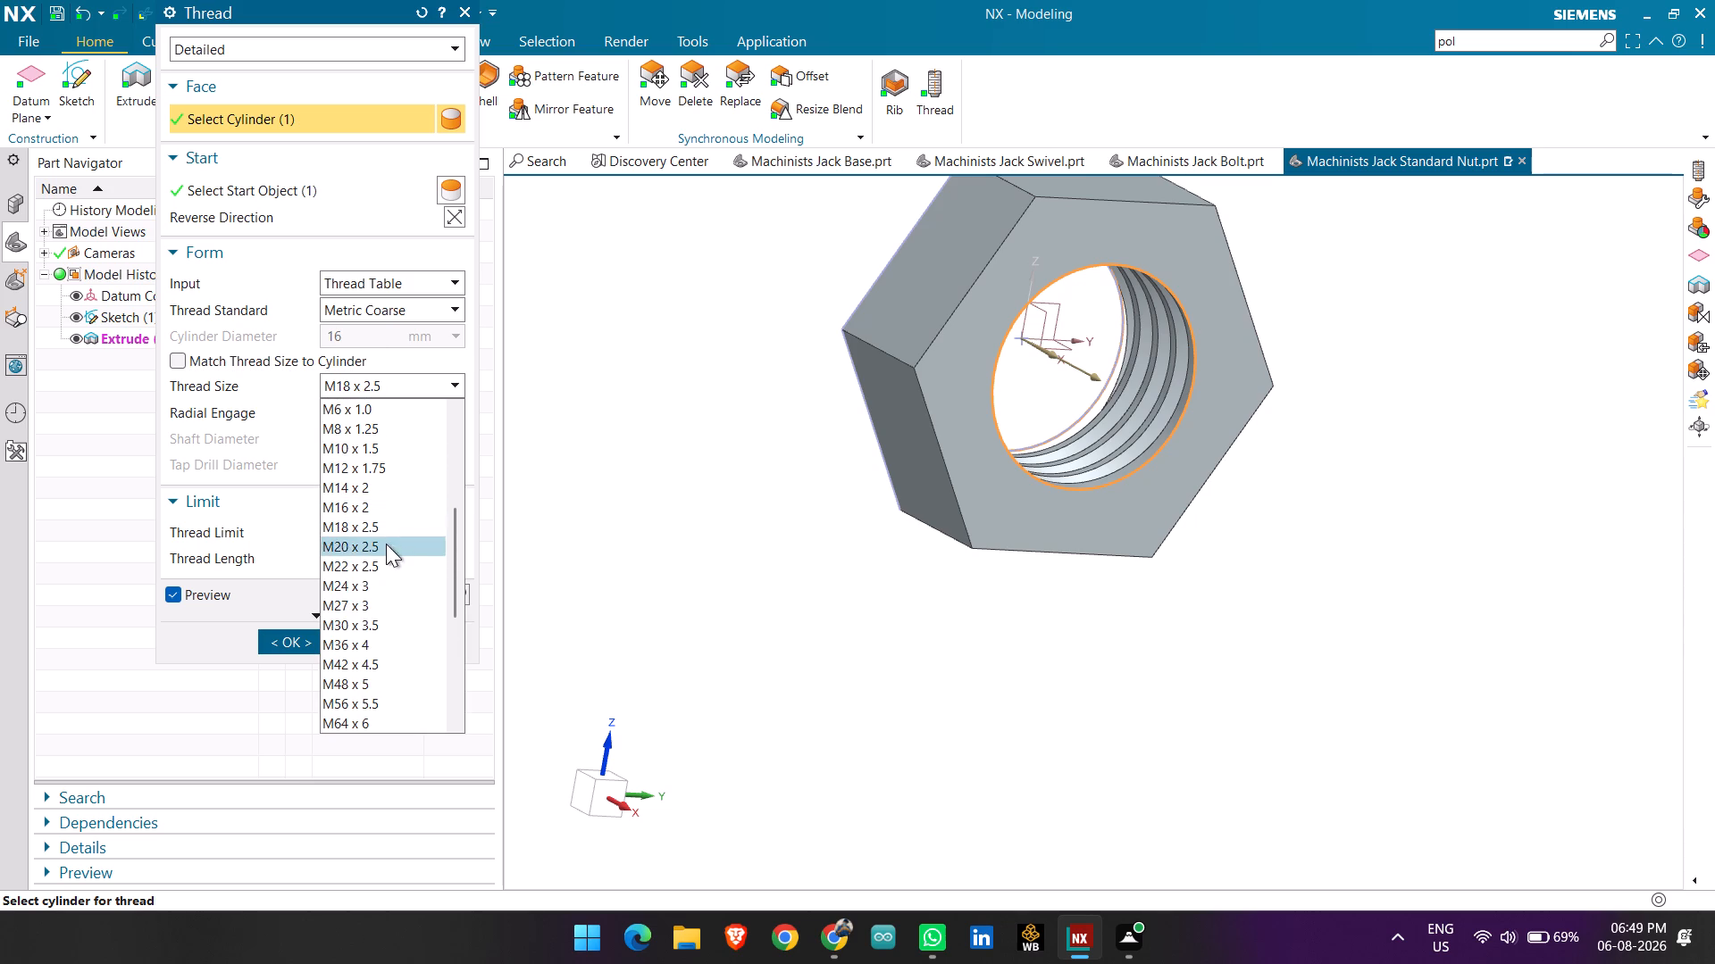
pyautogui.click(393, 510)
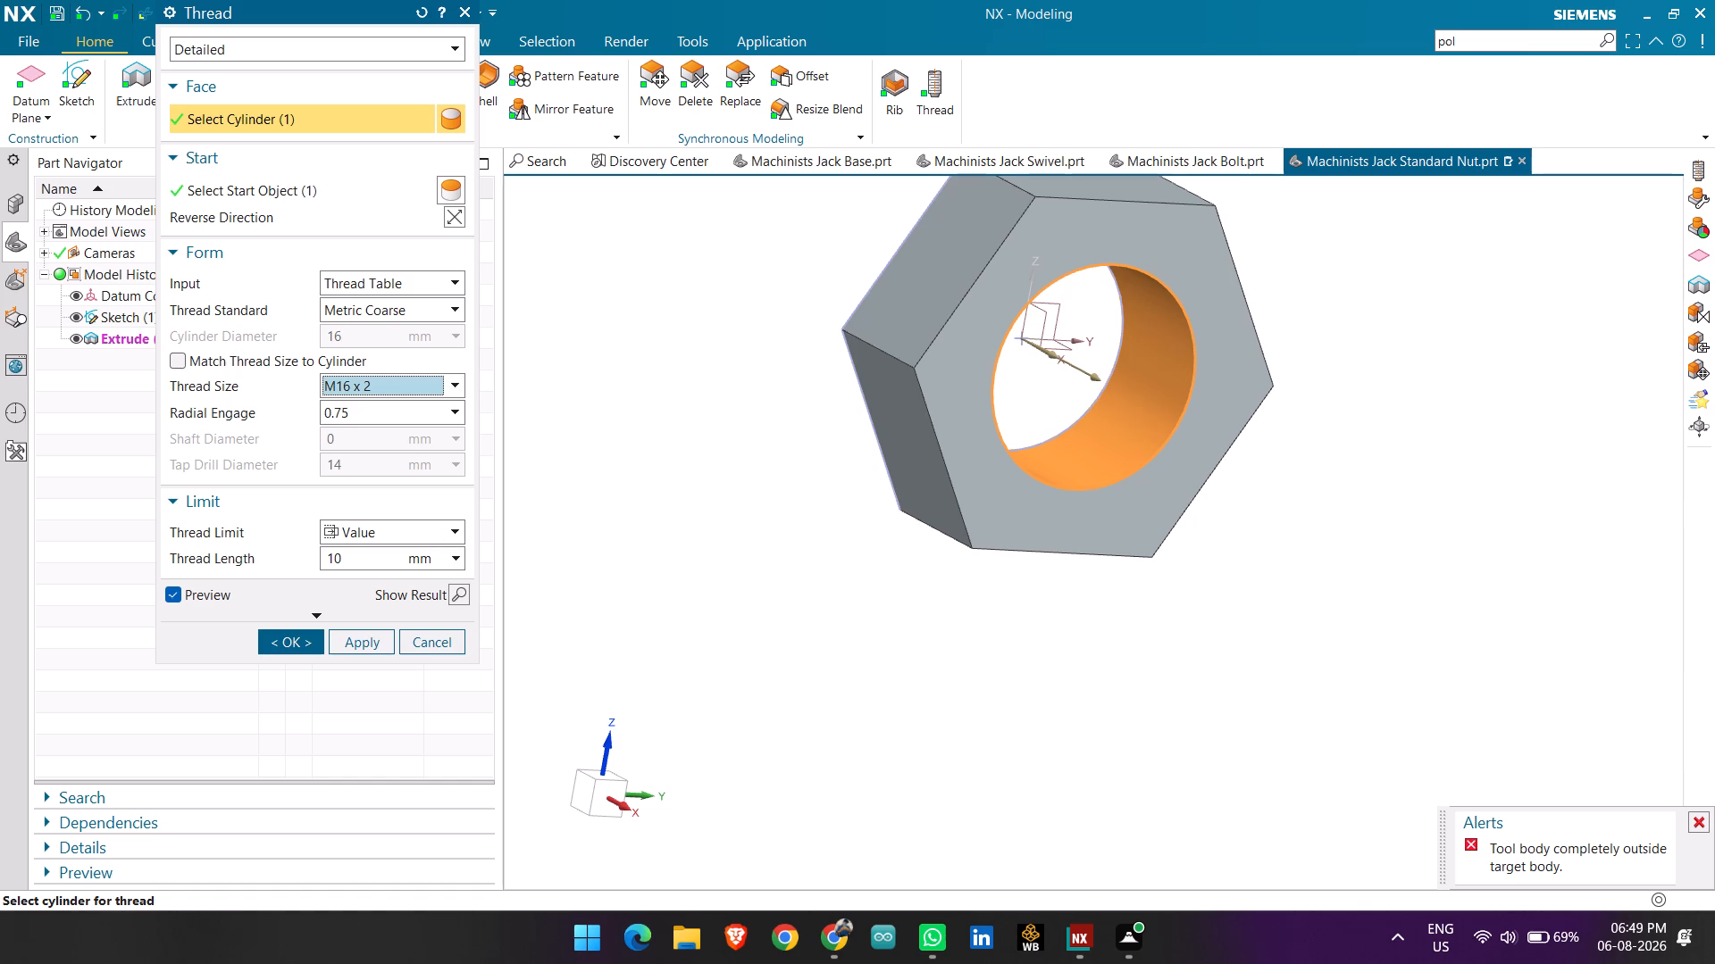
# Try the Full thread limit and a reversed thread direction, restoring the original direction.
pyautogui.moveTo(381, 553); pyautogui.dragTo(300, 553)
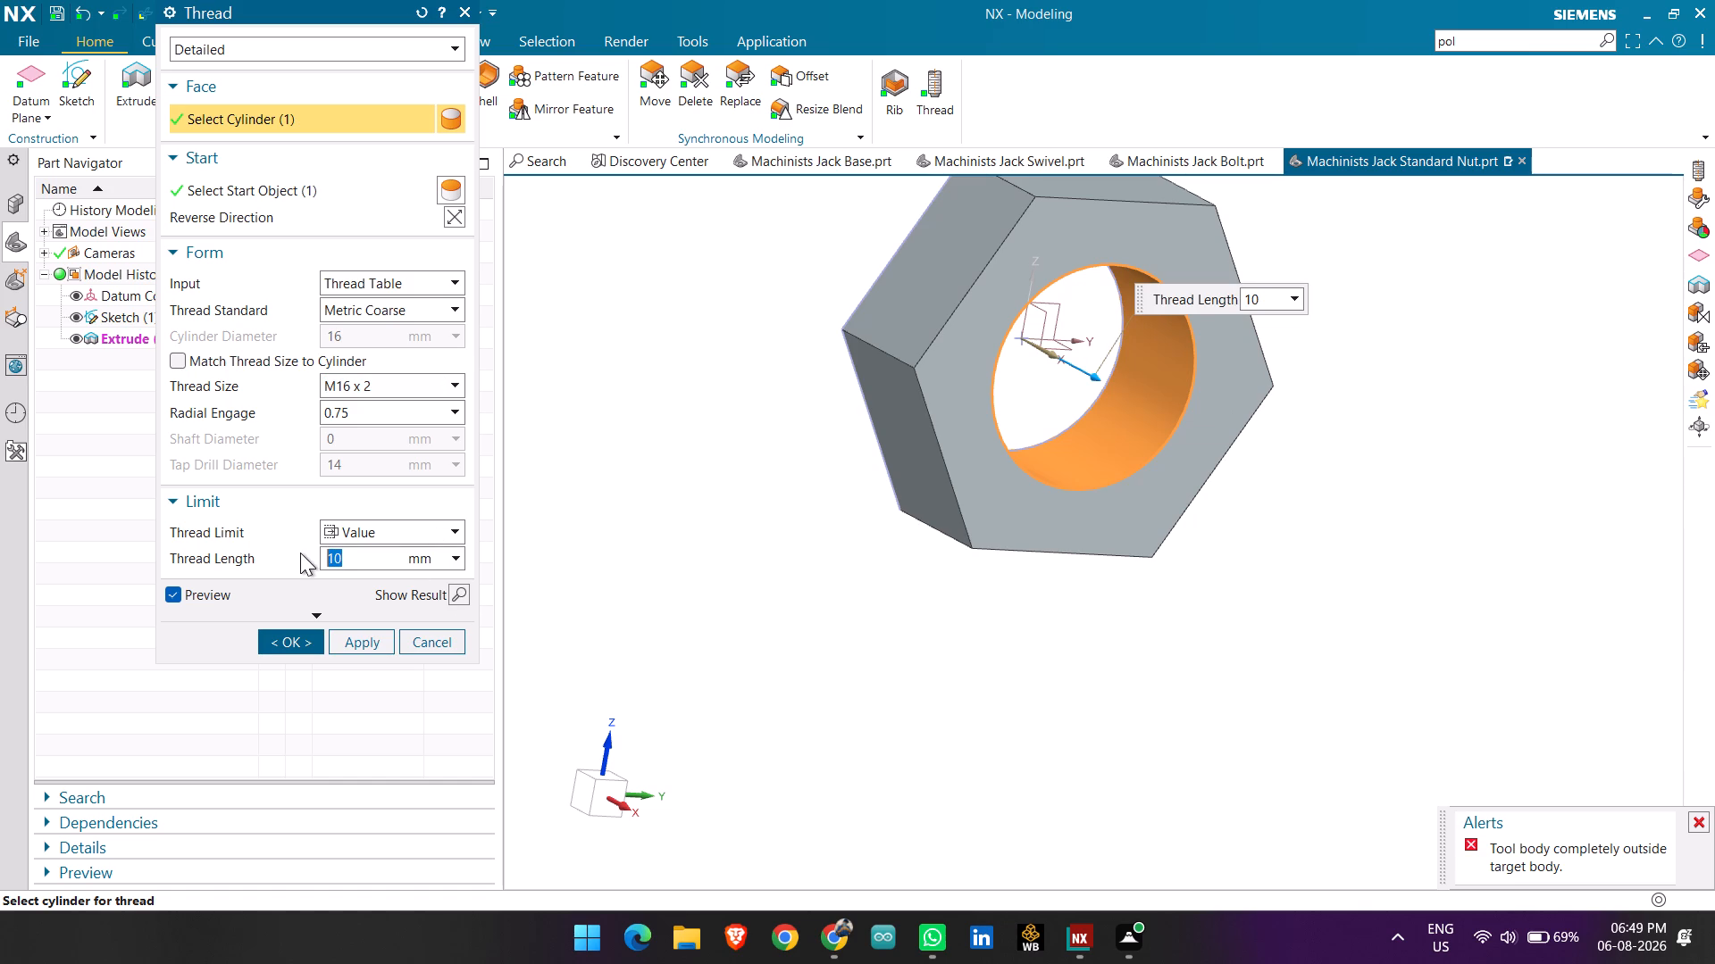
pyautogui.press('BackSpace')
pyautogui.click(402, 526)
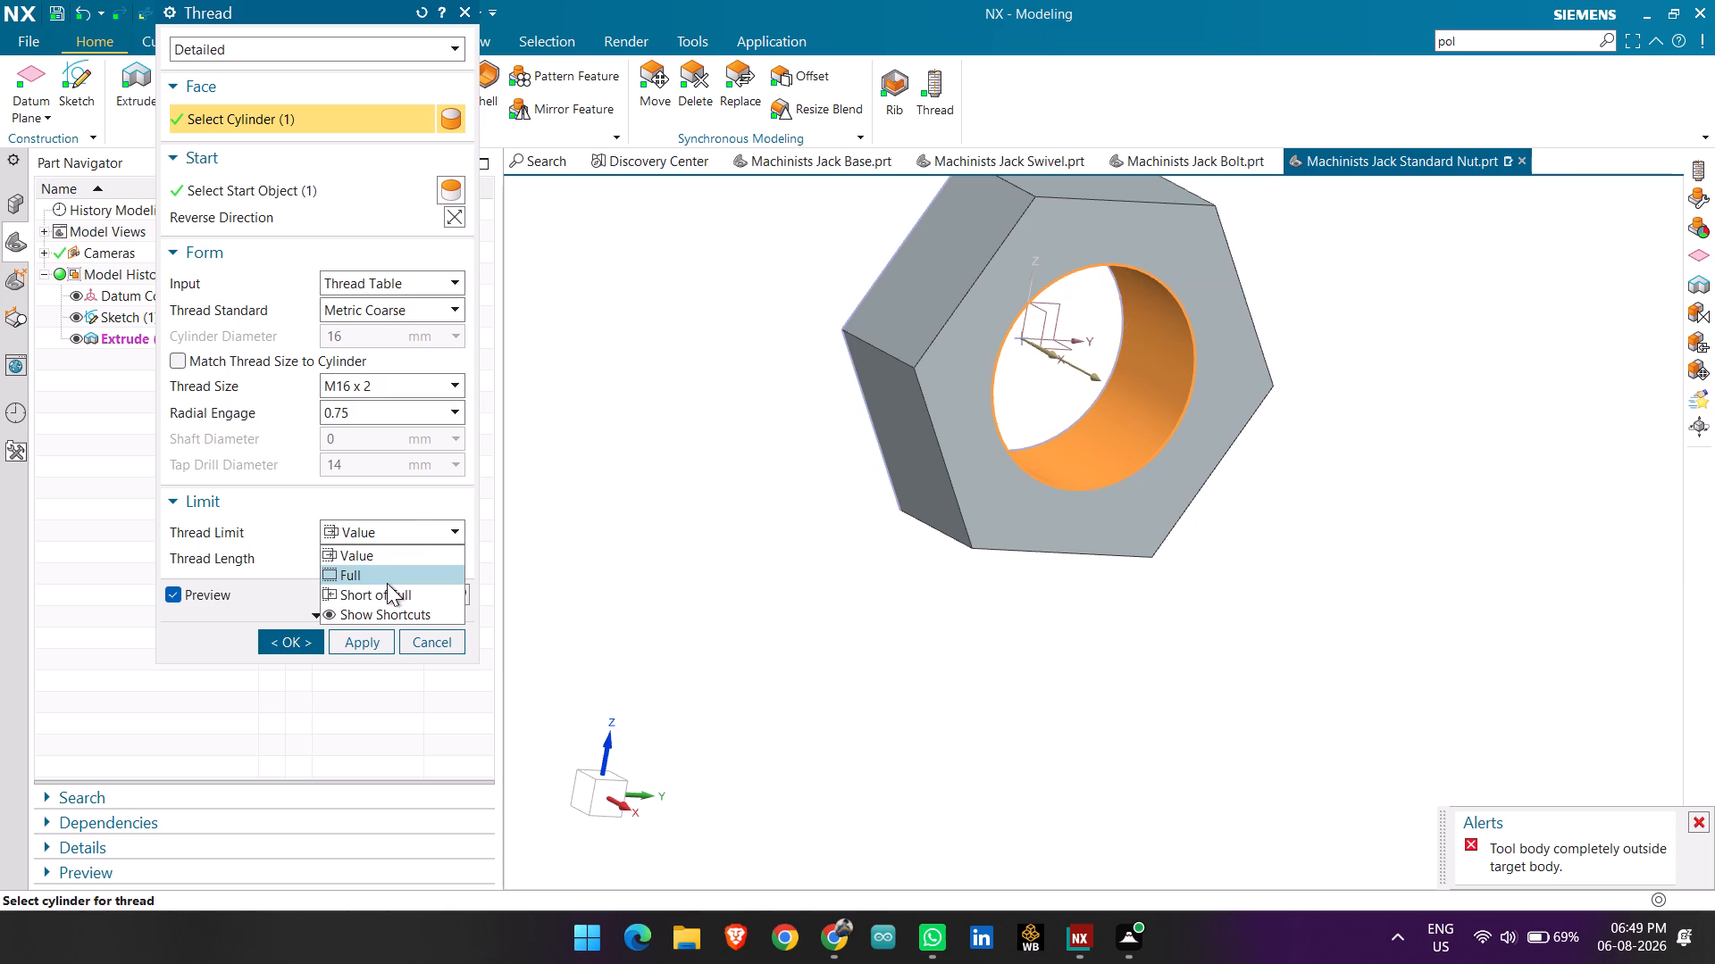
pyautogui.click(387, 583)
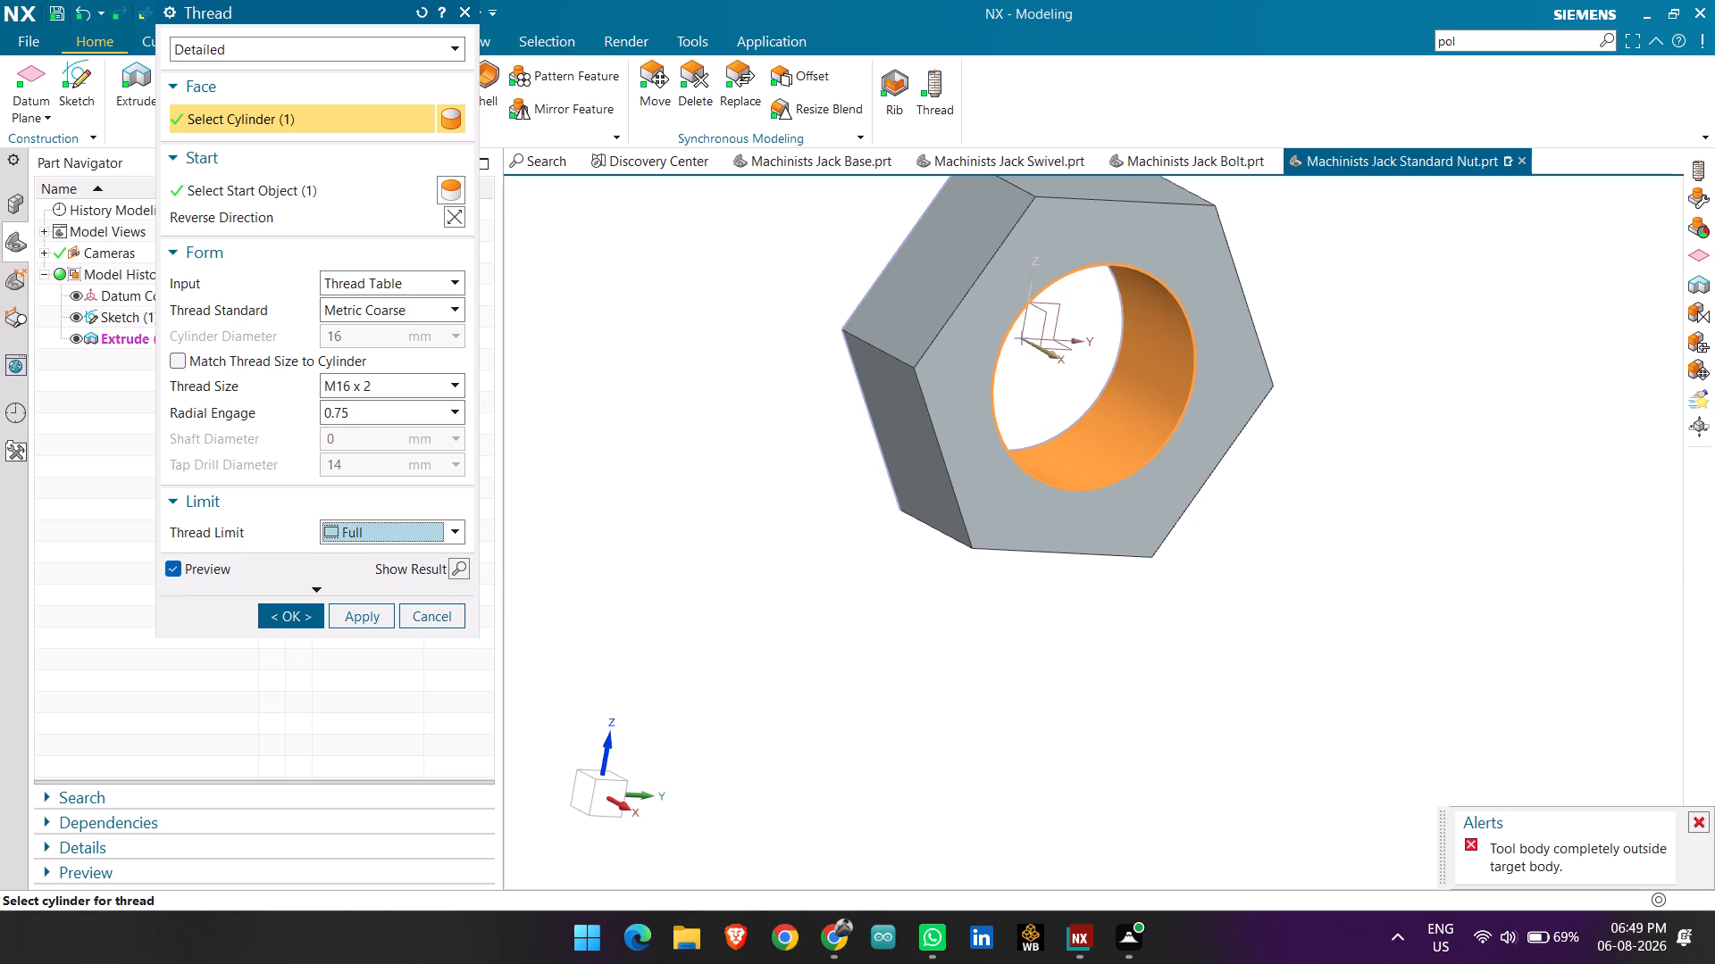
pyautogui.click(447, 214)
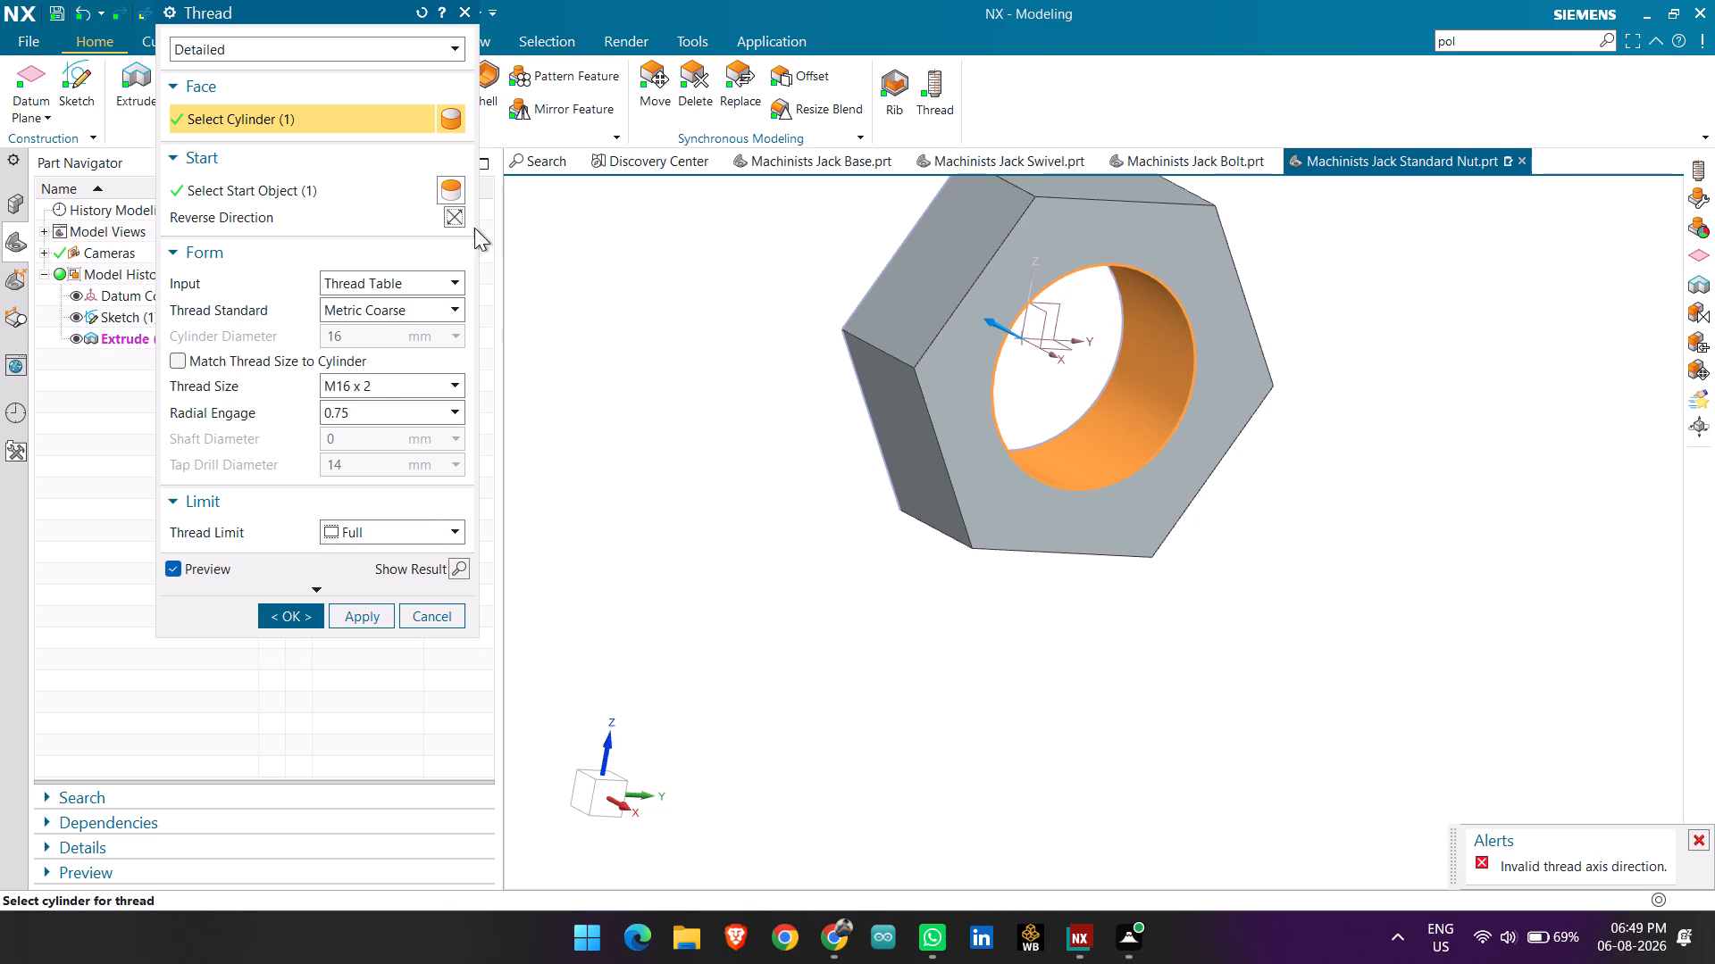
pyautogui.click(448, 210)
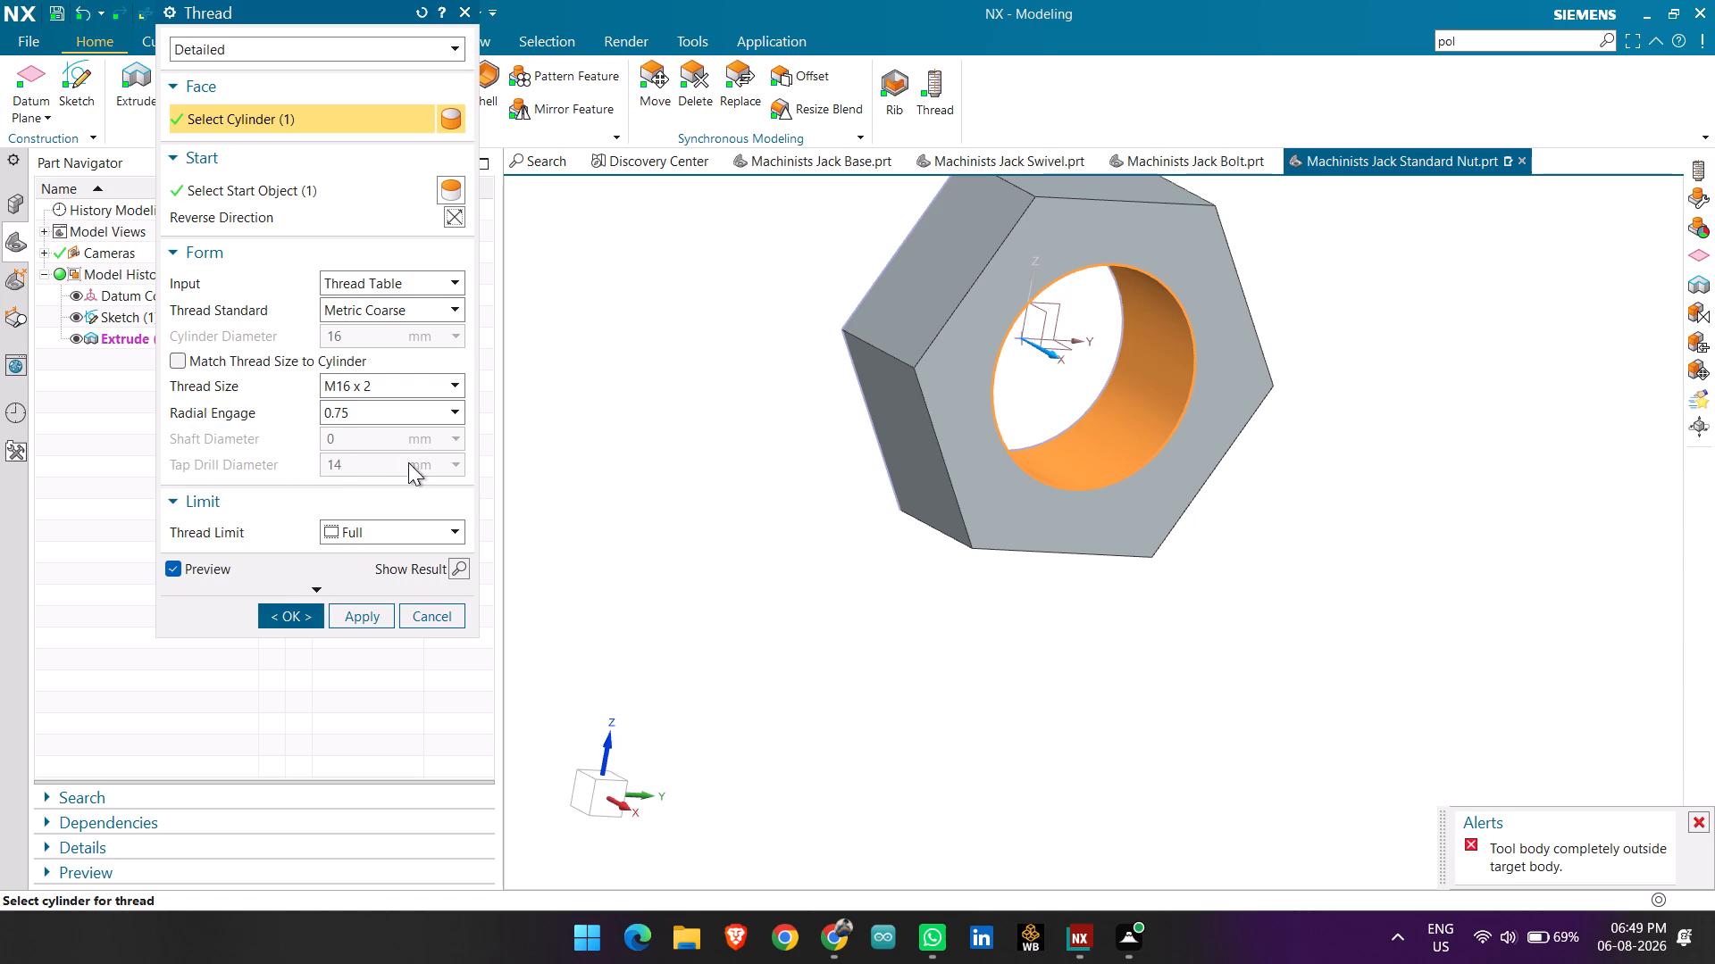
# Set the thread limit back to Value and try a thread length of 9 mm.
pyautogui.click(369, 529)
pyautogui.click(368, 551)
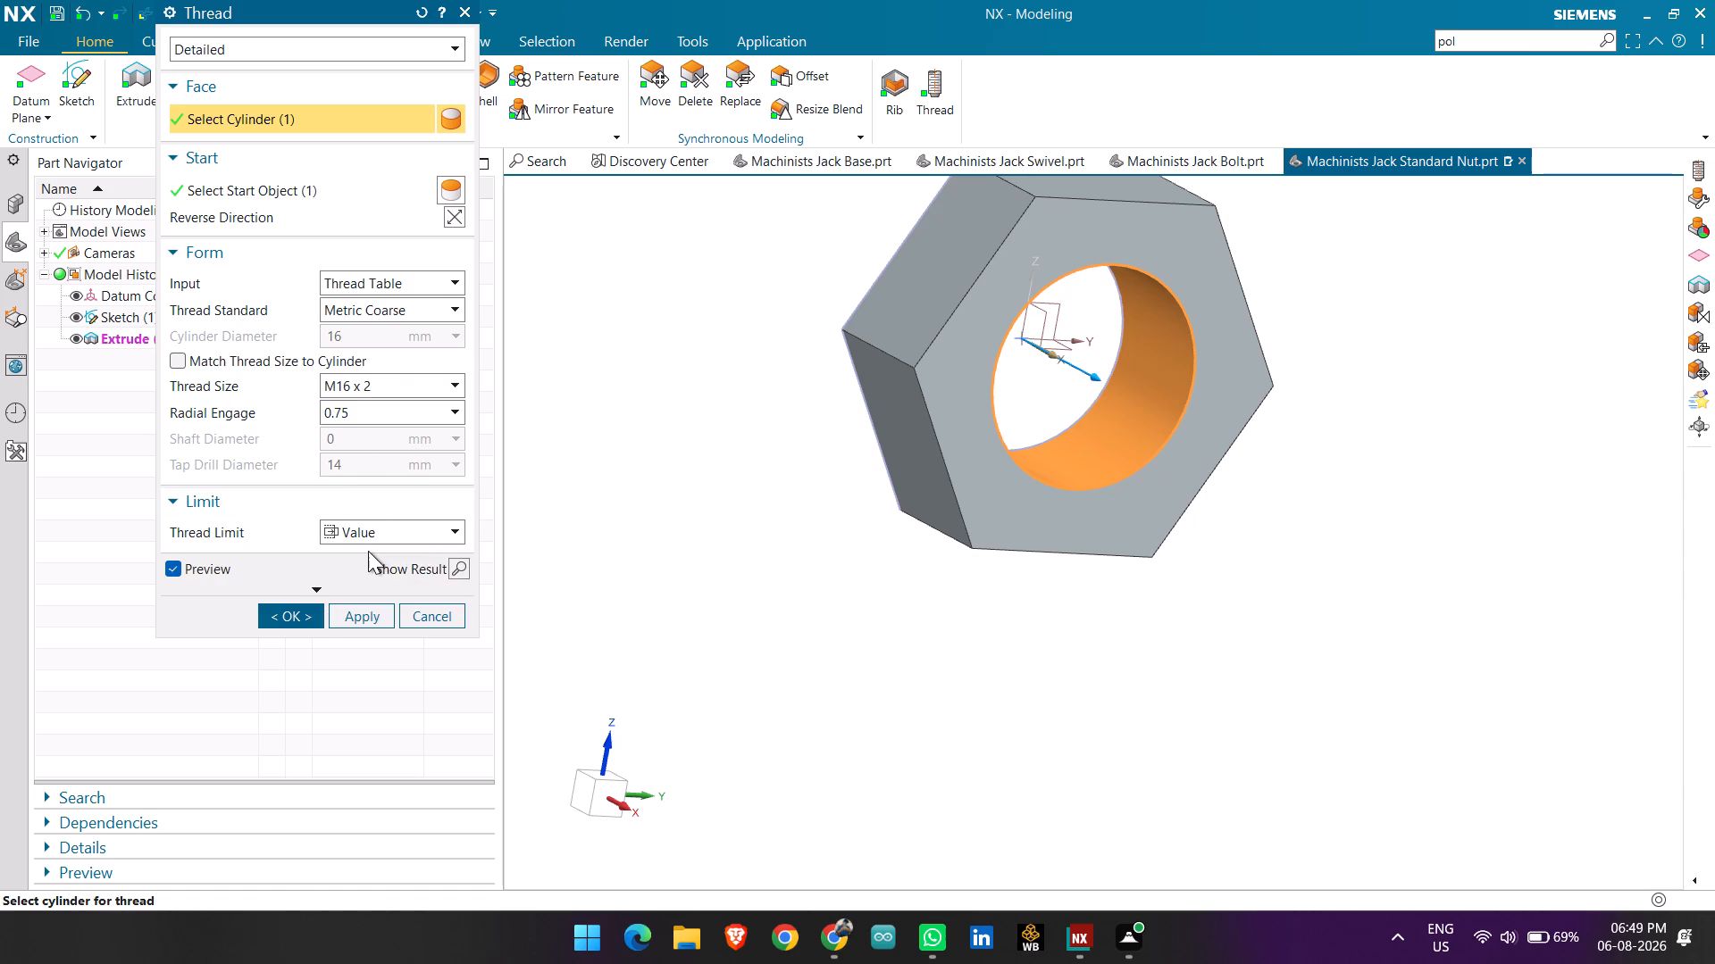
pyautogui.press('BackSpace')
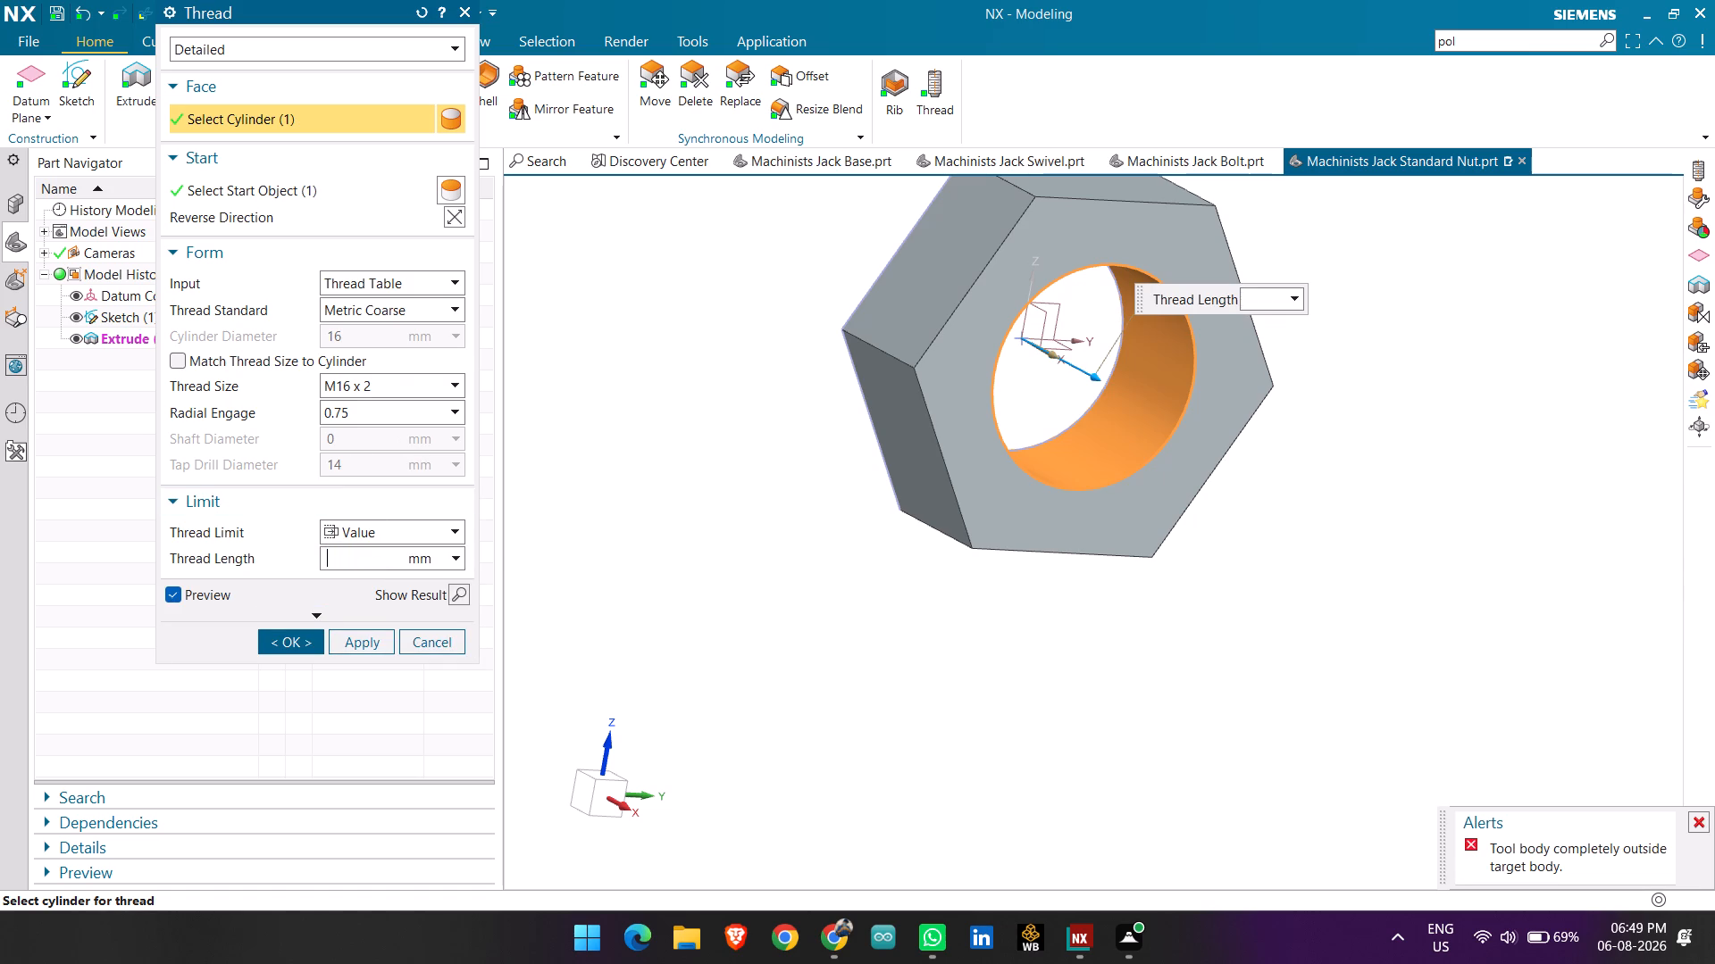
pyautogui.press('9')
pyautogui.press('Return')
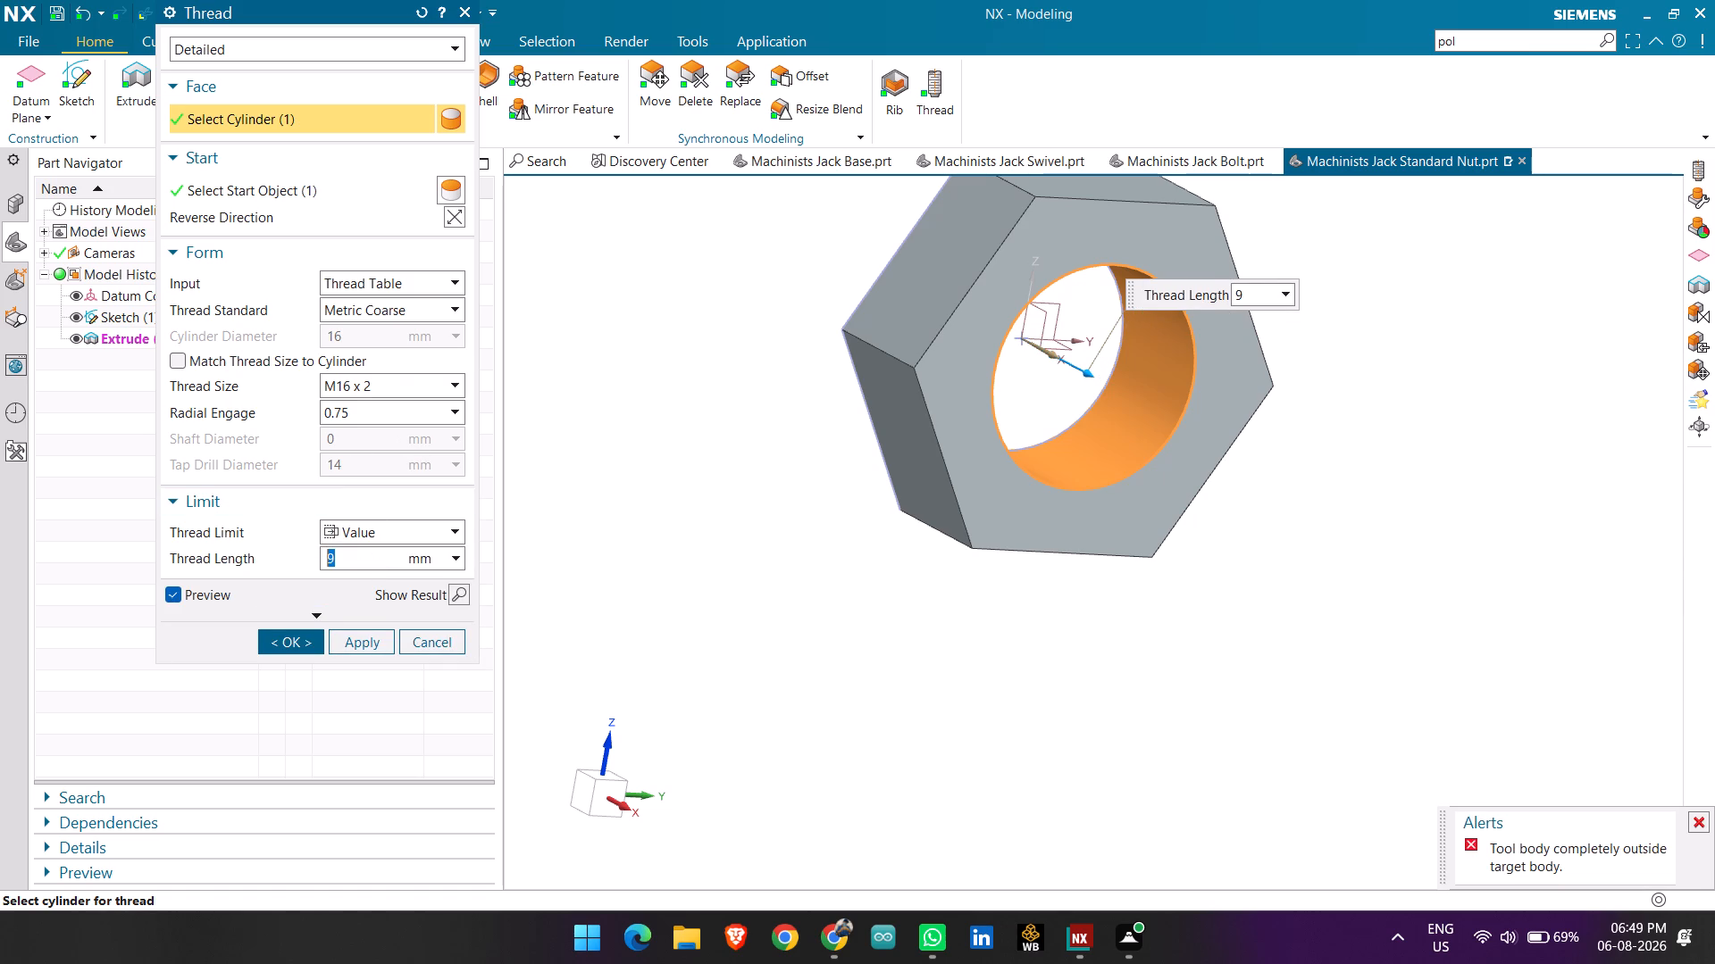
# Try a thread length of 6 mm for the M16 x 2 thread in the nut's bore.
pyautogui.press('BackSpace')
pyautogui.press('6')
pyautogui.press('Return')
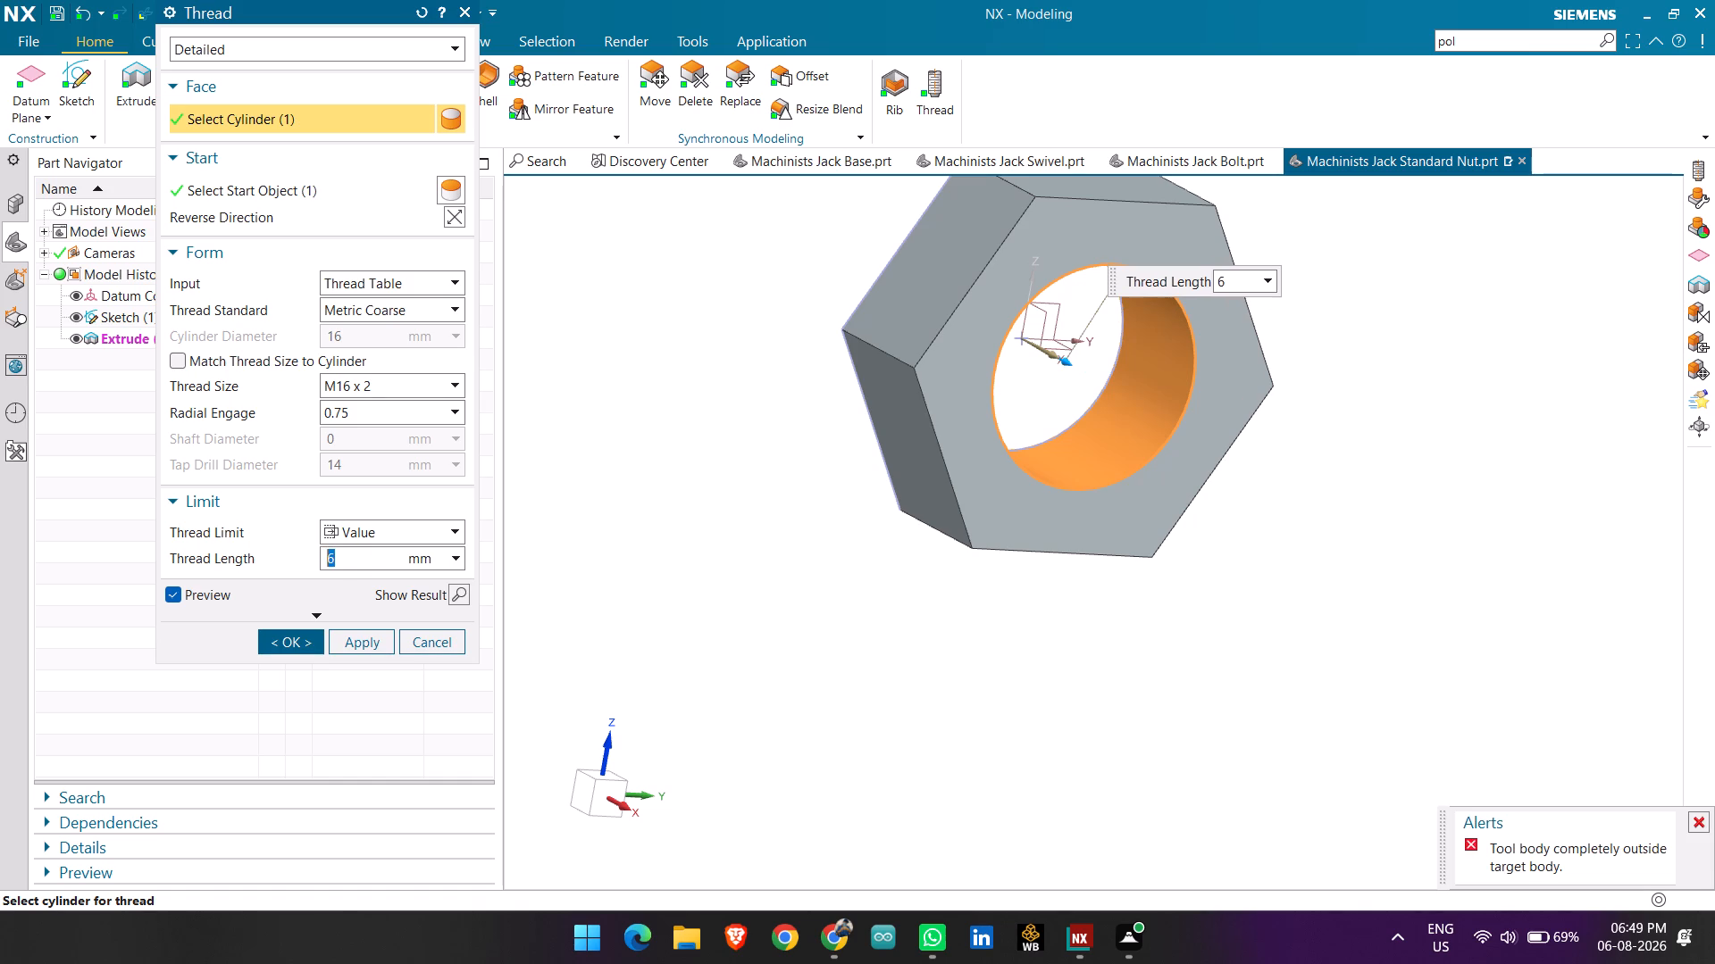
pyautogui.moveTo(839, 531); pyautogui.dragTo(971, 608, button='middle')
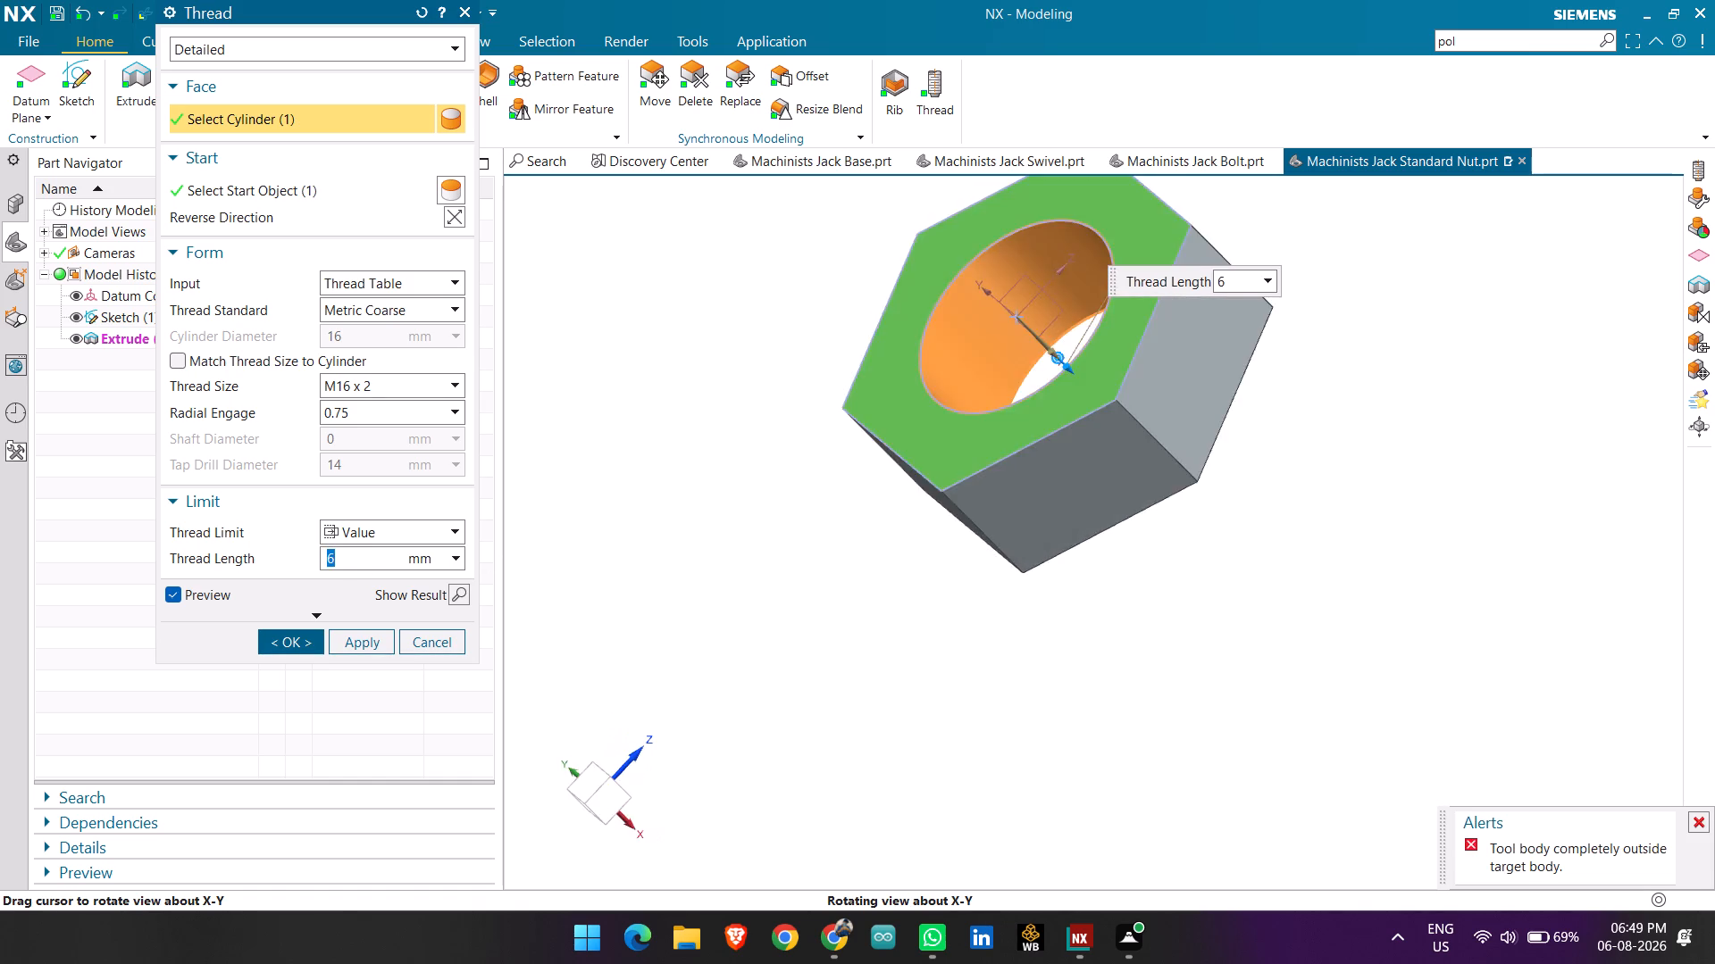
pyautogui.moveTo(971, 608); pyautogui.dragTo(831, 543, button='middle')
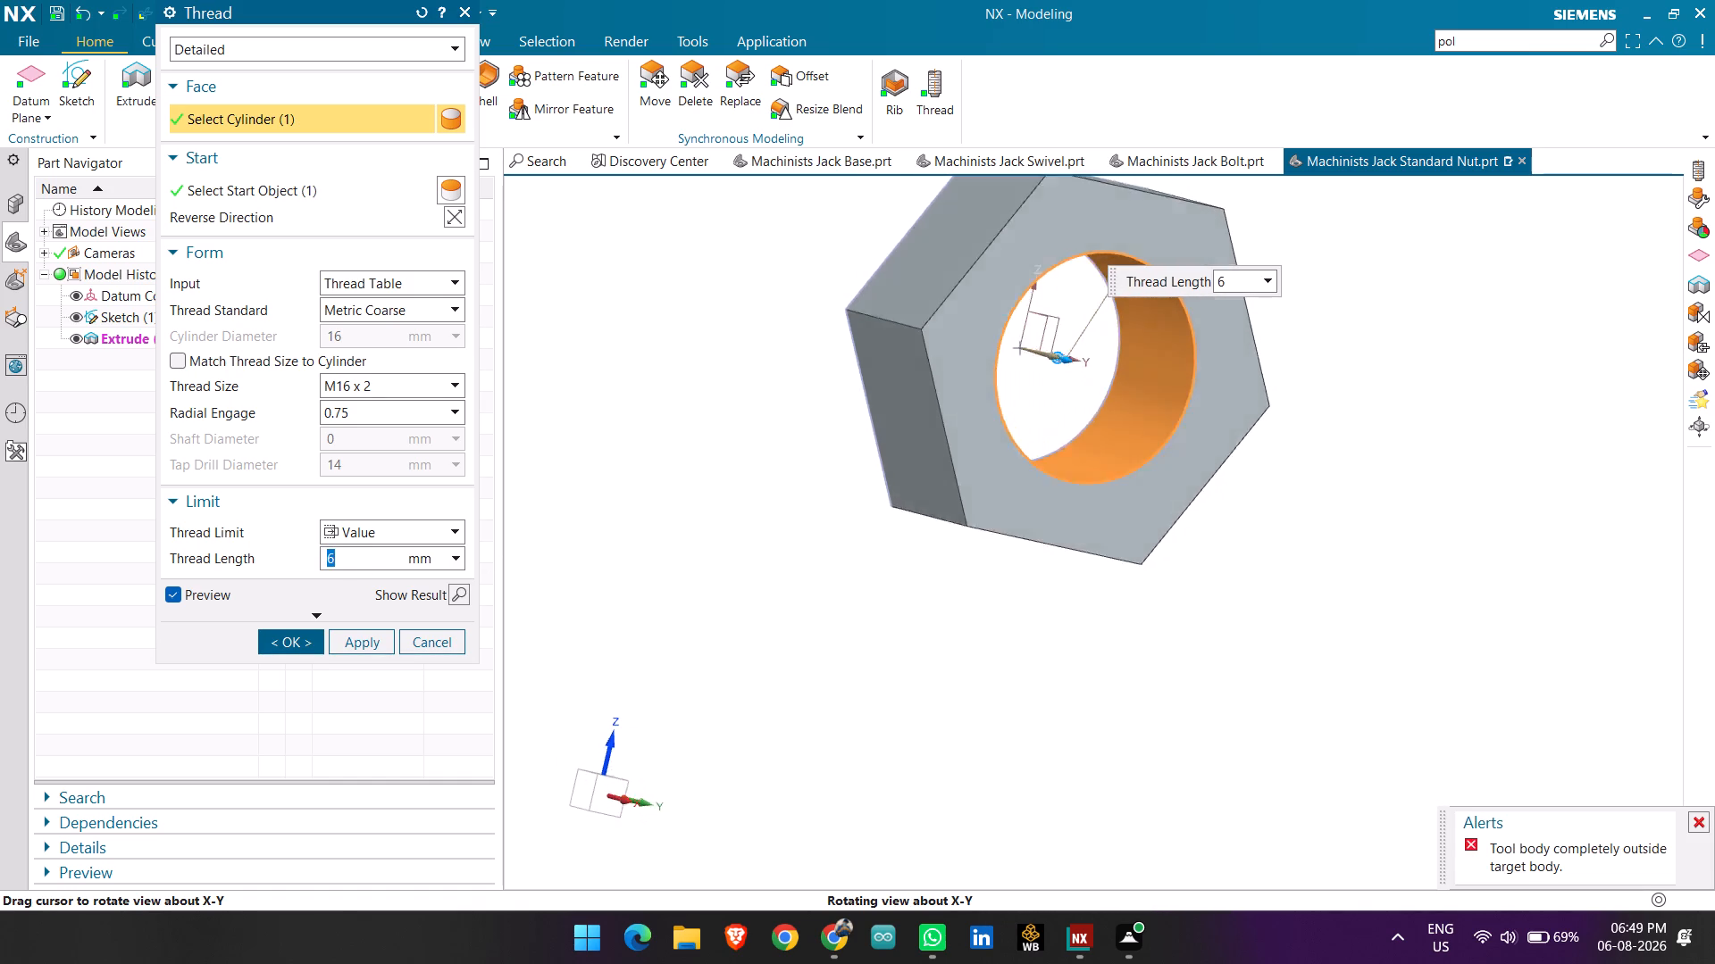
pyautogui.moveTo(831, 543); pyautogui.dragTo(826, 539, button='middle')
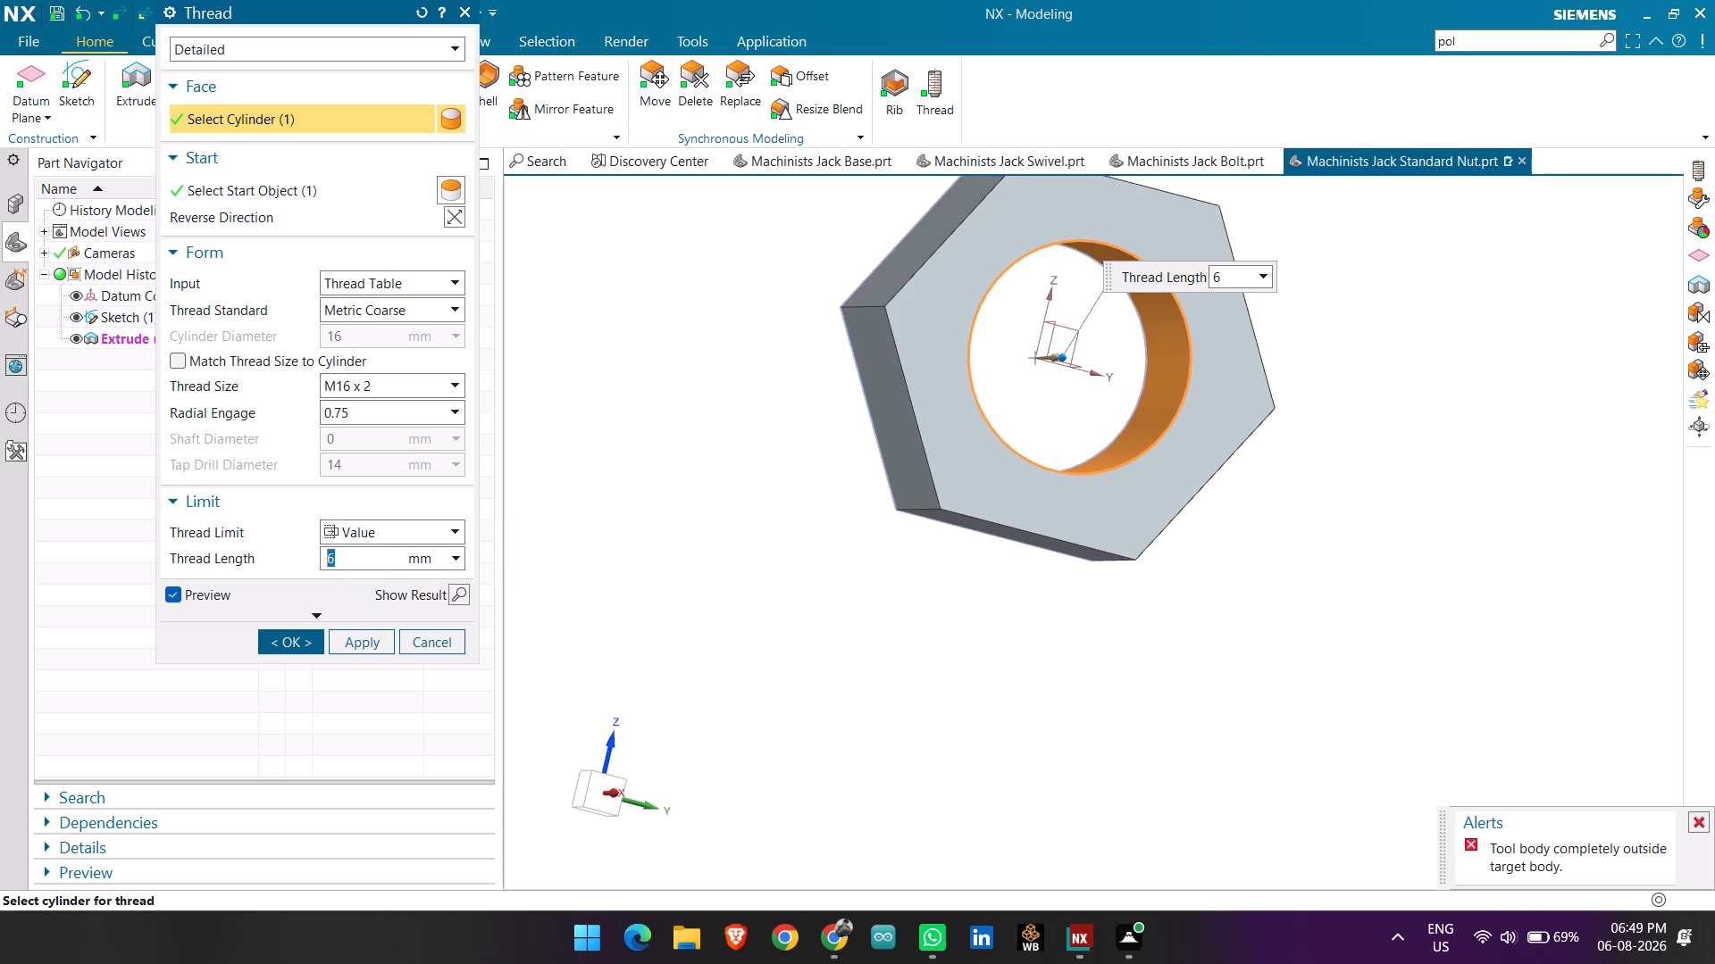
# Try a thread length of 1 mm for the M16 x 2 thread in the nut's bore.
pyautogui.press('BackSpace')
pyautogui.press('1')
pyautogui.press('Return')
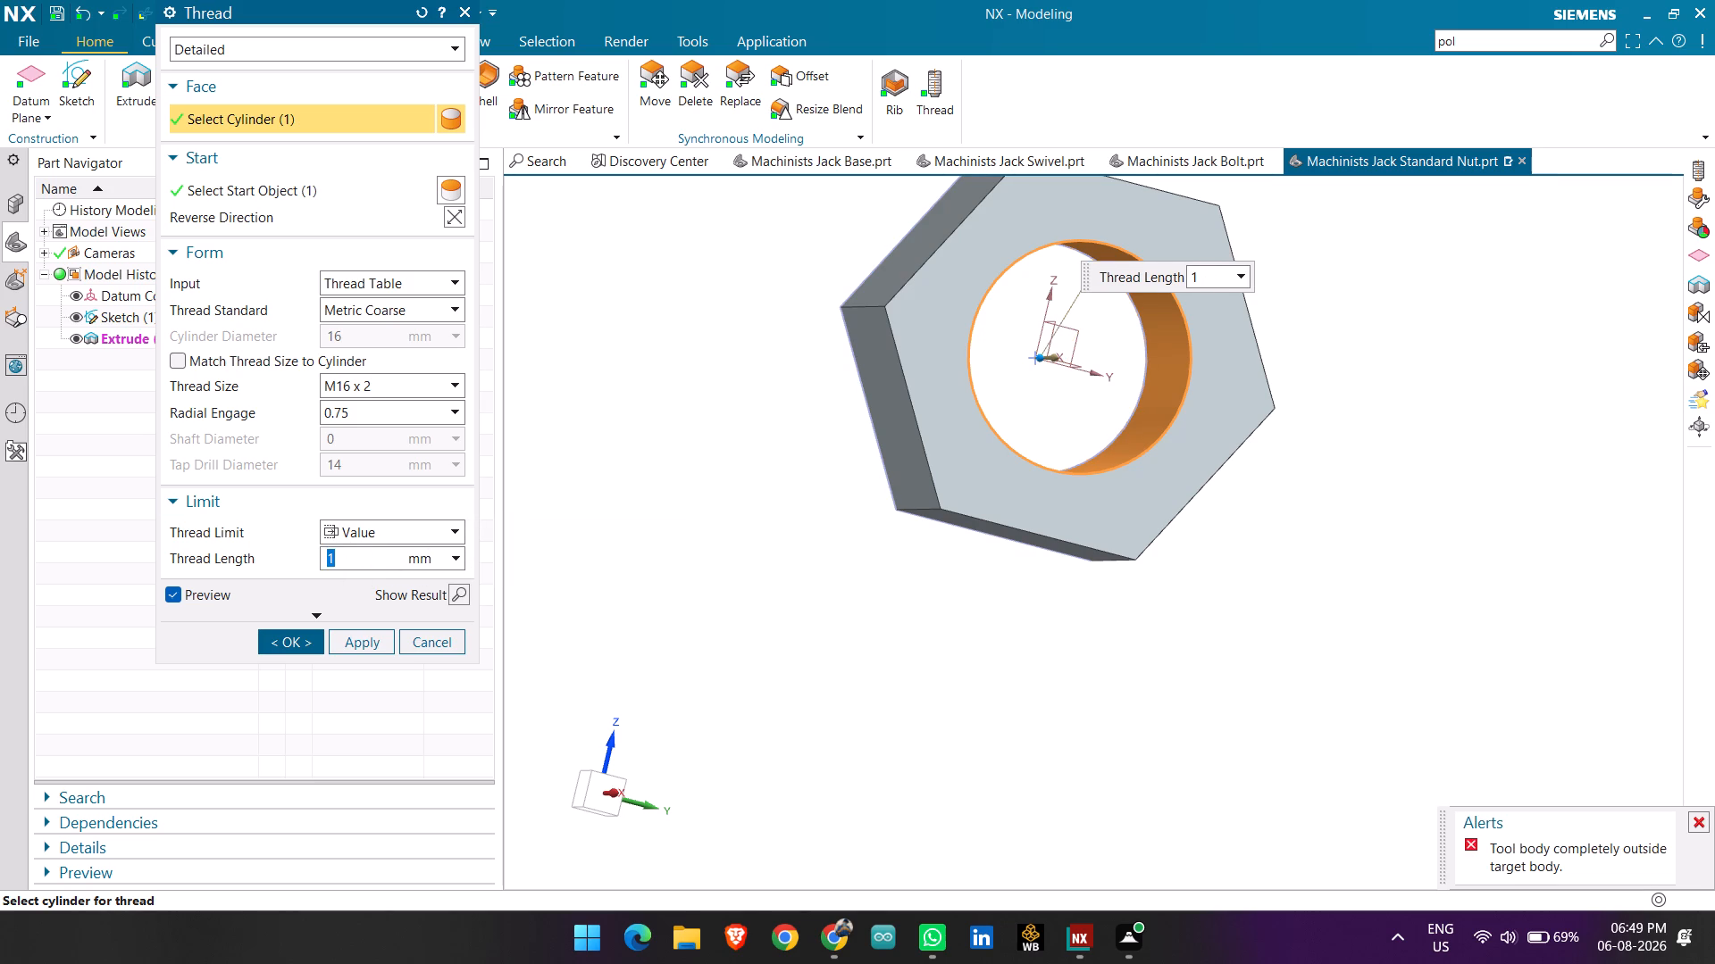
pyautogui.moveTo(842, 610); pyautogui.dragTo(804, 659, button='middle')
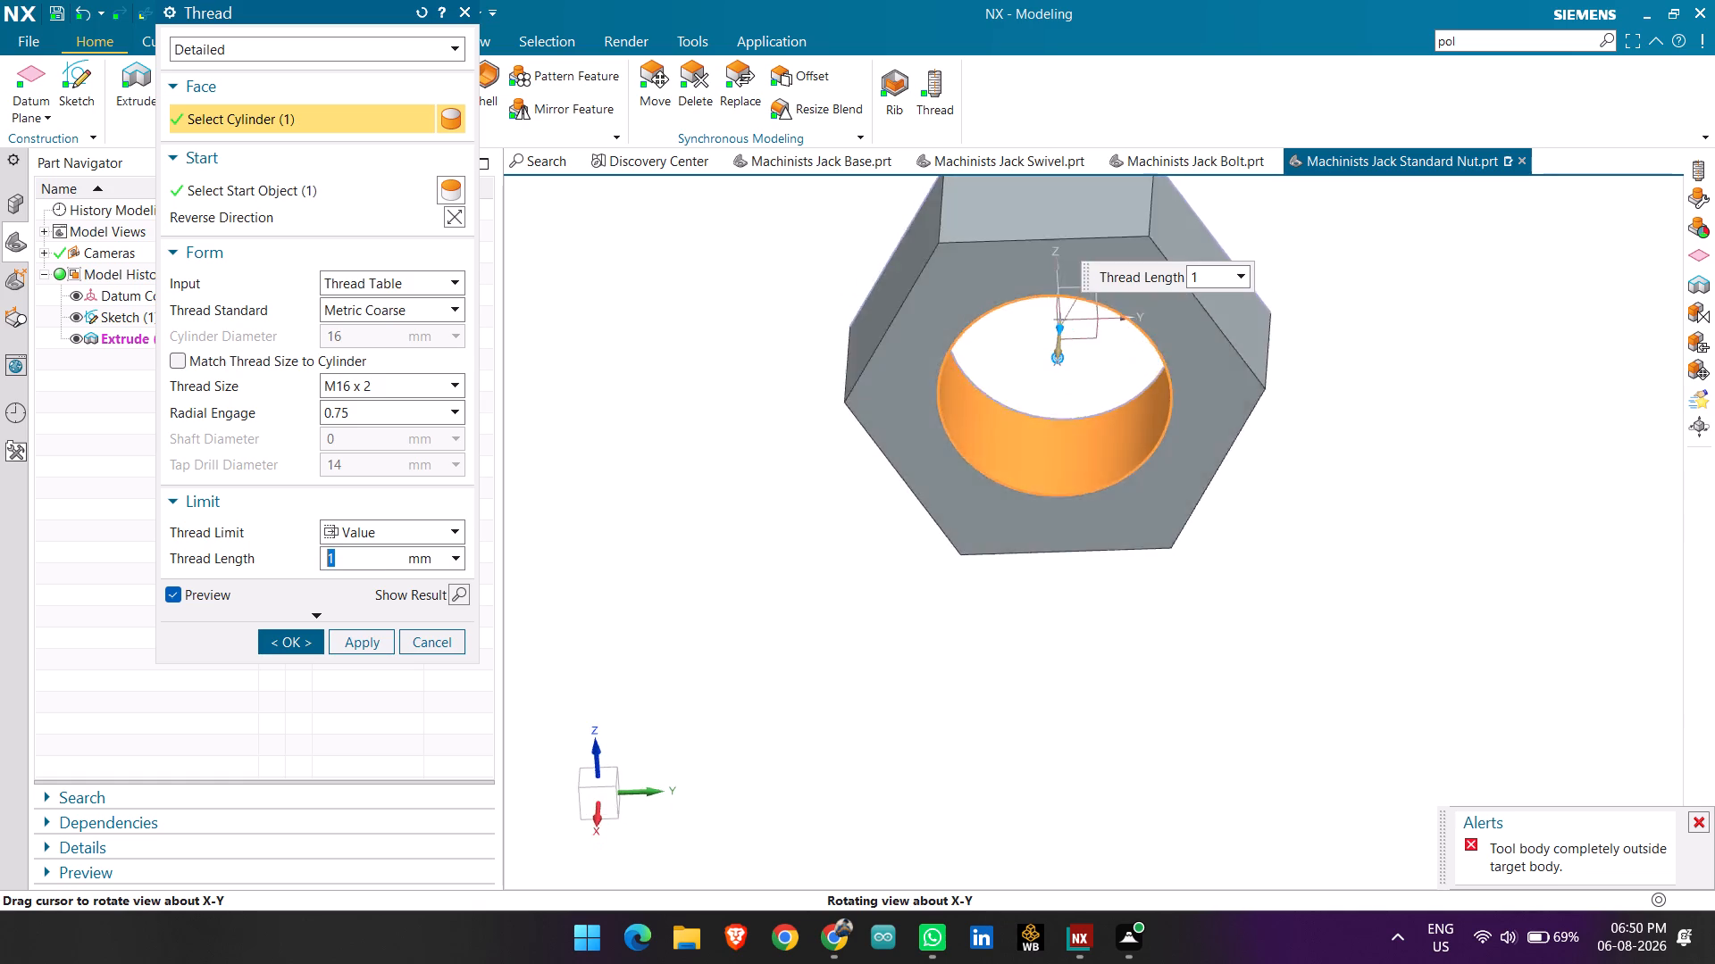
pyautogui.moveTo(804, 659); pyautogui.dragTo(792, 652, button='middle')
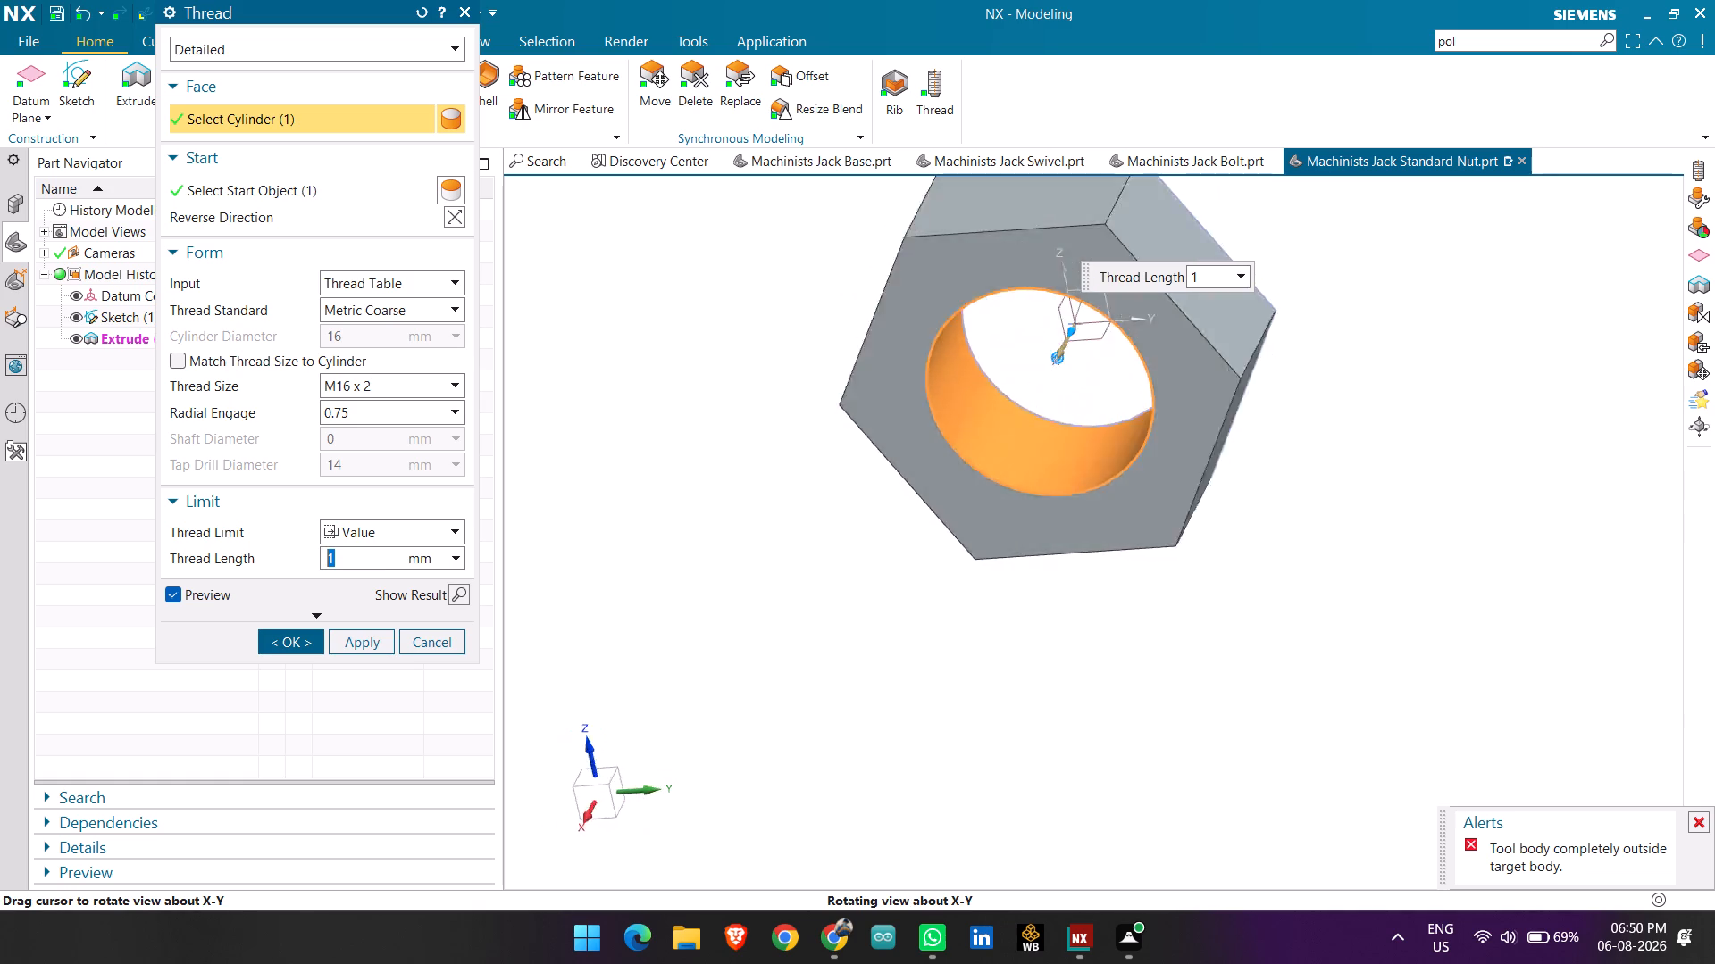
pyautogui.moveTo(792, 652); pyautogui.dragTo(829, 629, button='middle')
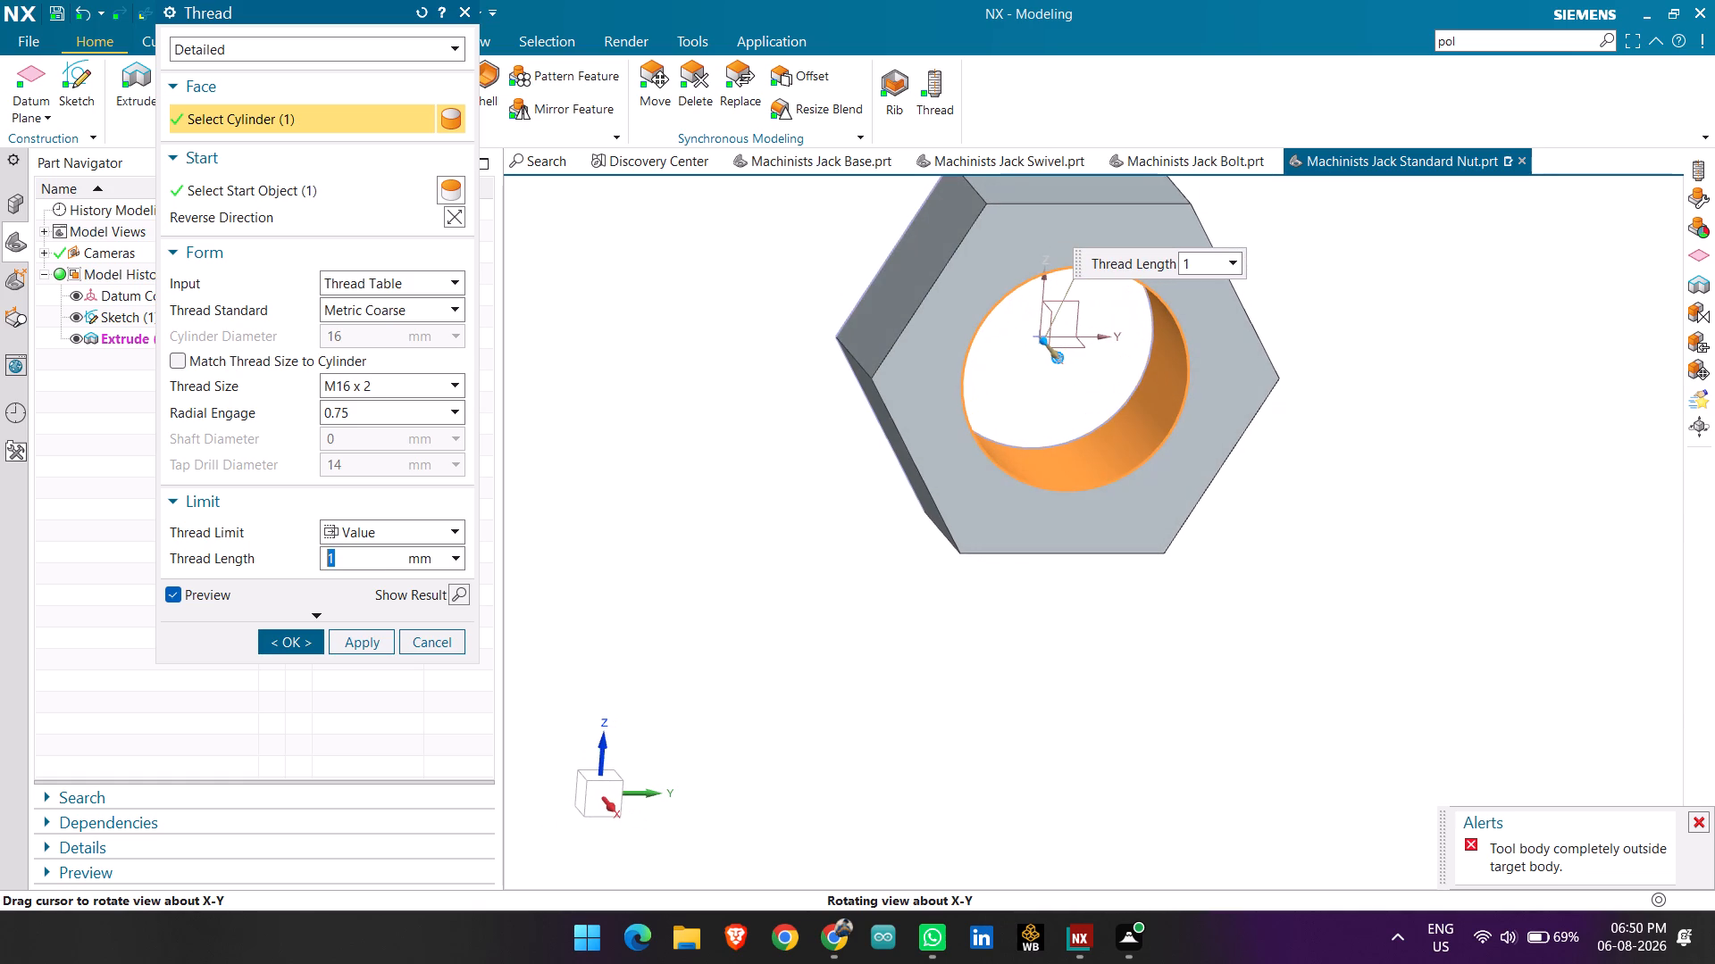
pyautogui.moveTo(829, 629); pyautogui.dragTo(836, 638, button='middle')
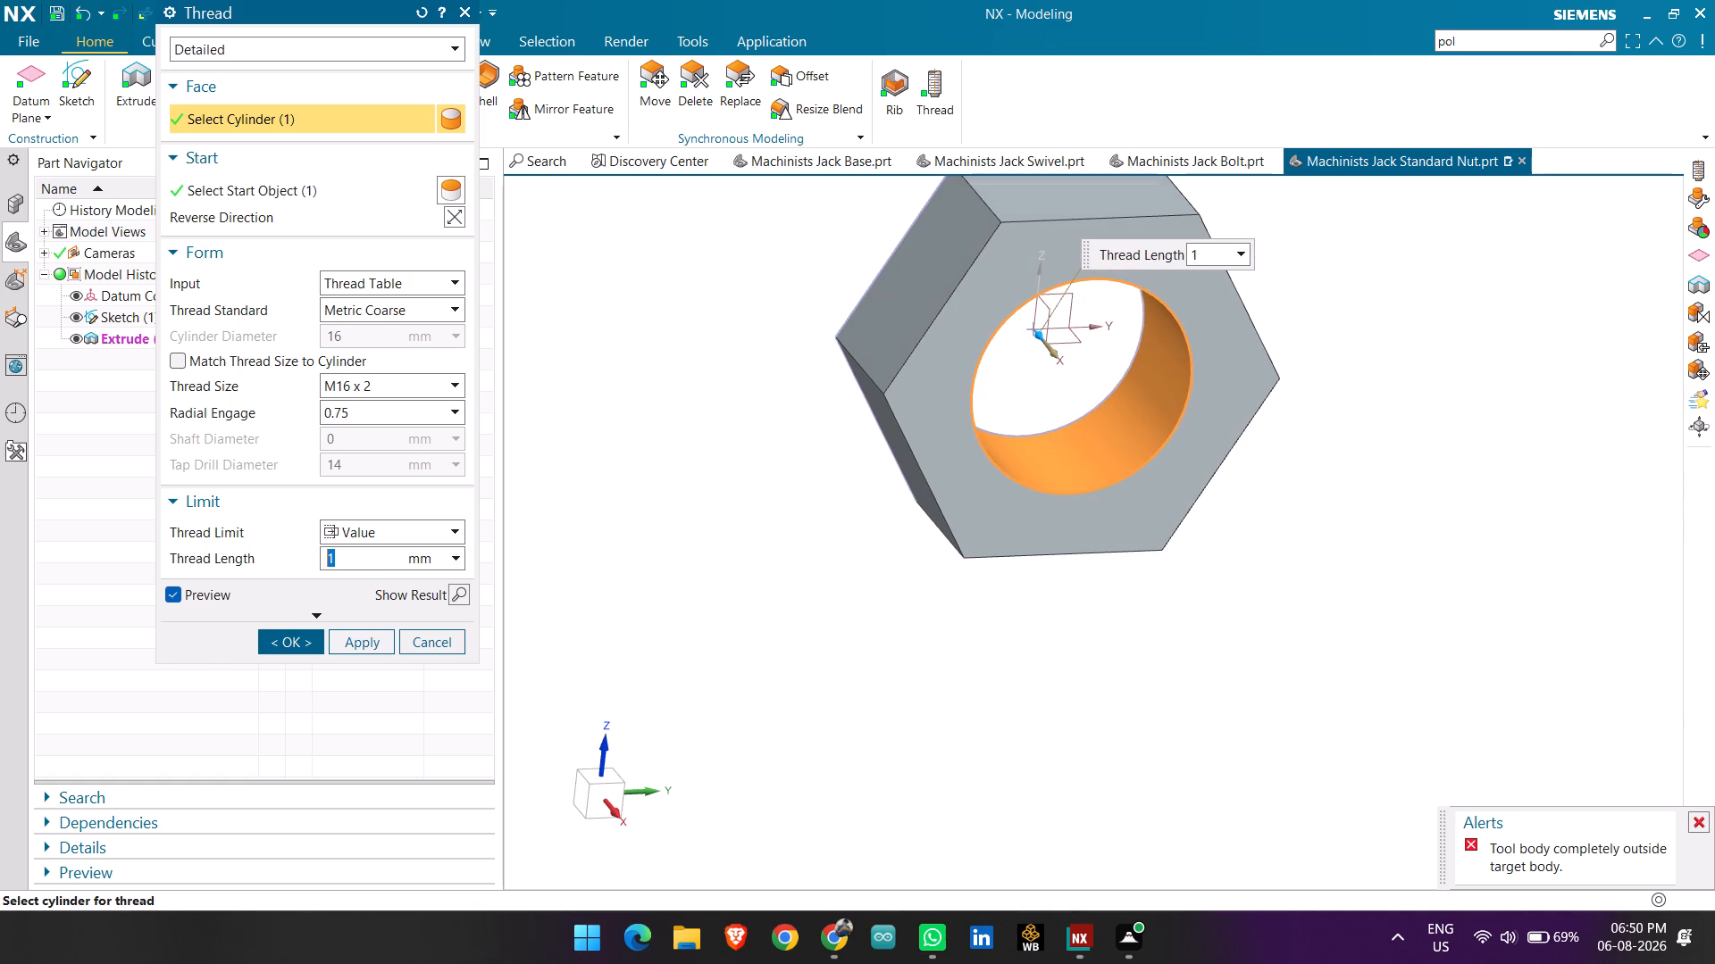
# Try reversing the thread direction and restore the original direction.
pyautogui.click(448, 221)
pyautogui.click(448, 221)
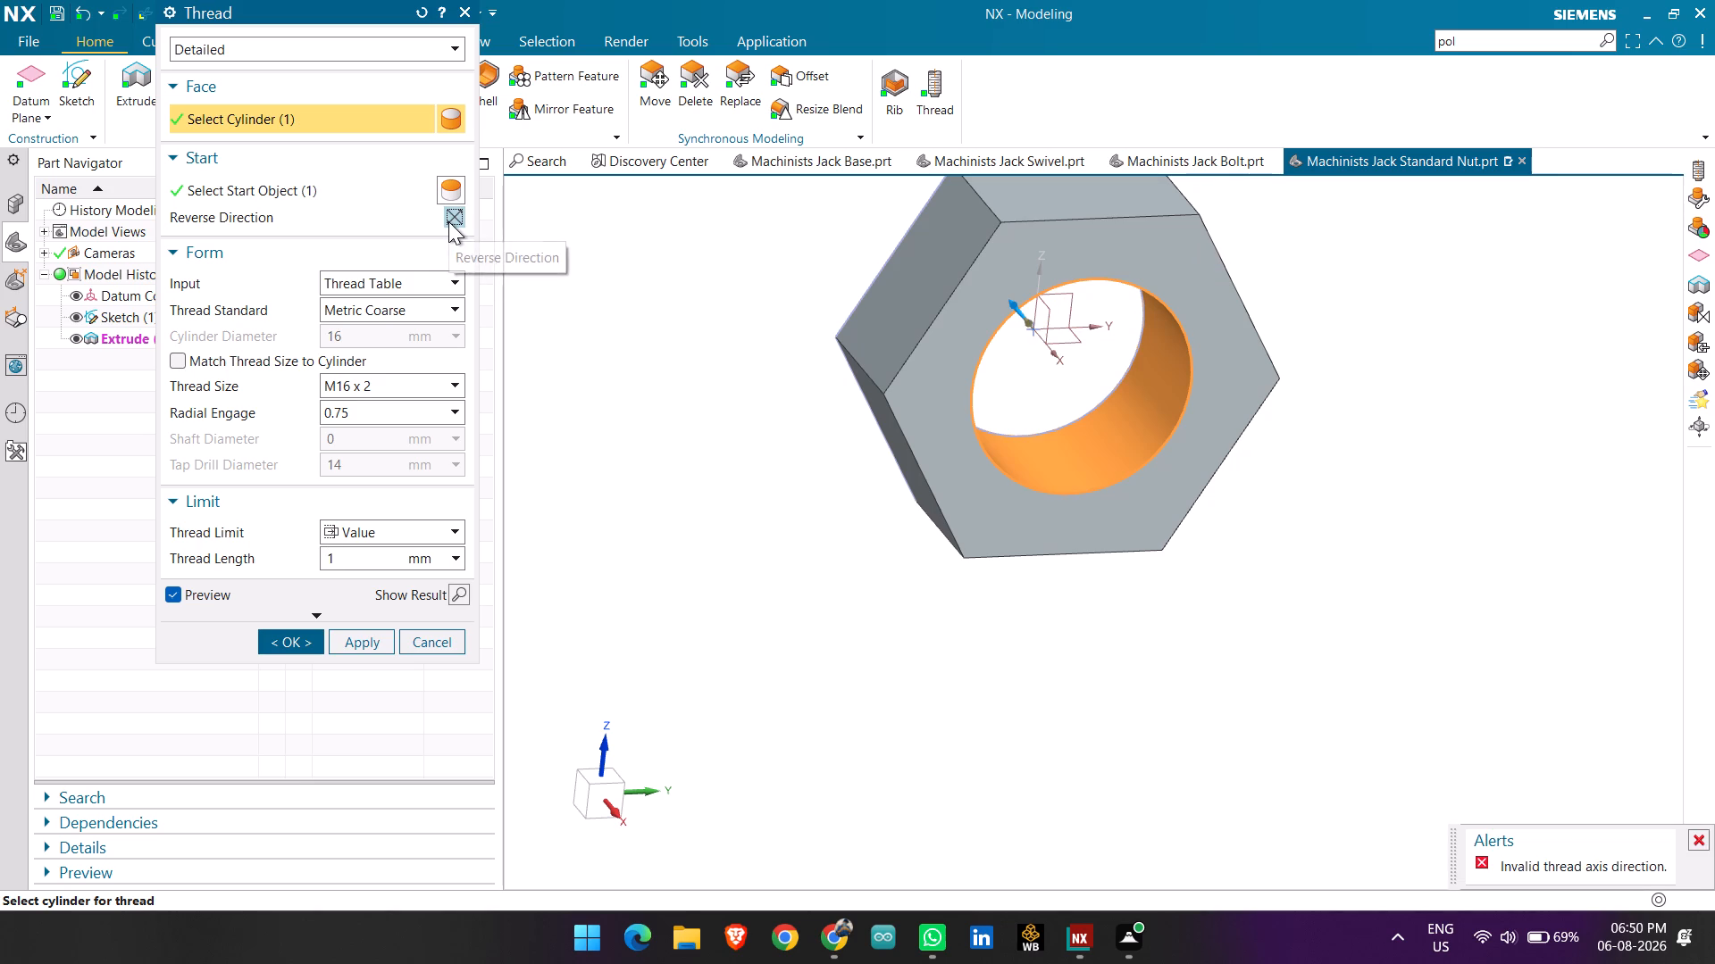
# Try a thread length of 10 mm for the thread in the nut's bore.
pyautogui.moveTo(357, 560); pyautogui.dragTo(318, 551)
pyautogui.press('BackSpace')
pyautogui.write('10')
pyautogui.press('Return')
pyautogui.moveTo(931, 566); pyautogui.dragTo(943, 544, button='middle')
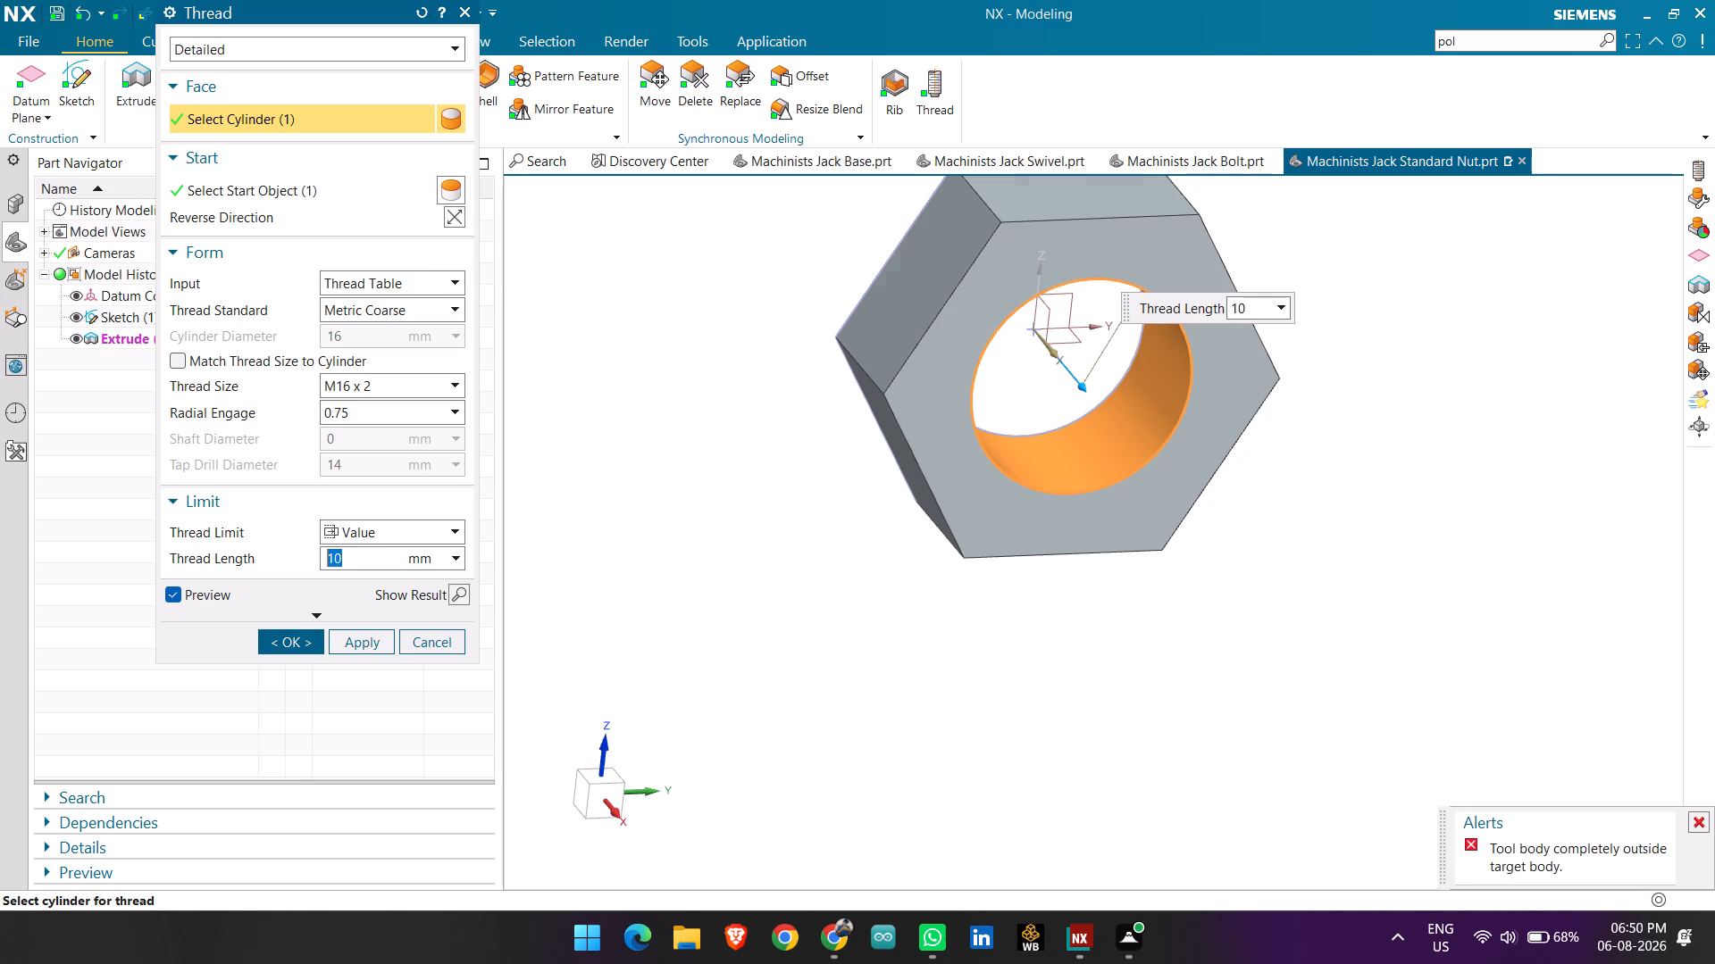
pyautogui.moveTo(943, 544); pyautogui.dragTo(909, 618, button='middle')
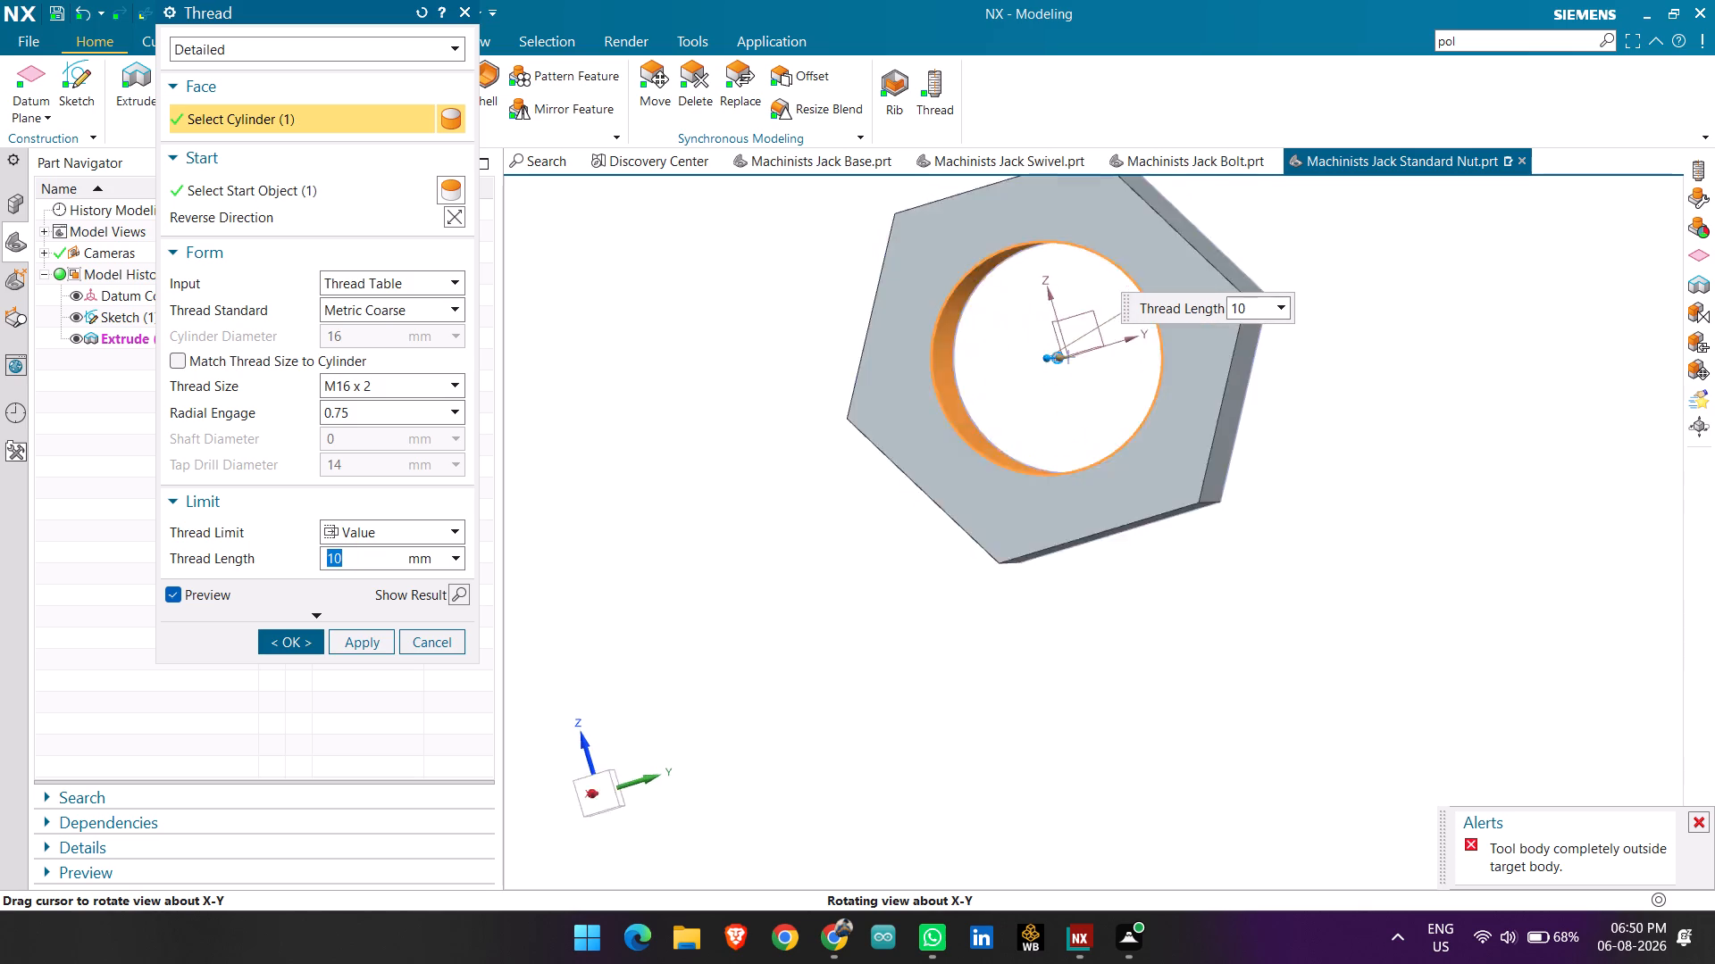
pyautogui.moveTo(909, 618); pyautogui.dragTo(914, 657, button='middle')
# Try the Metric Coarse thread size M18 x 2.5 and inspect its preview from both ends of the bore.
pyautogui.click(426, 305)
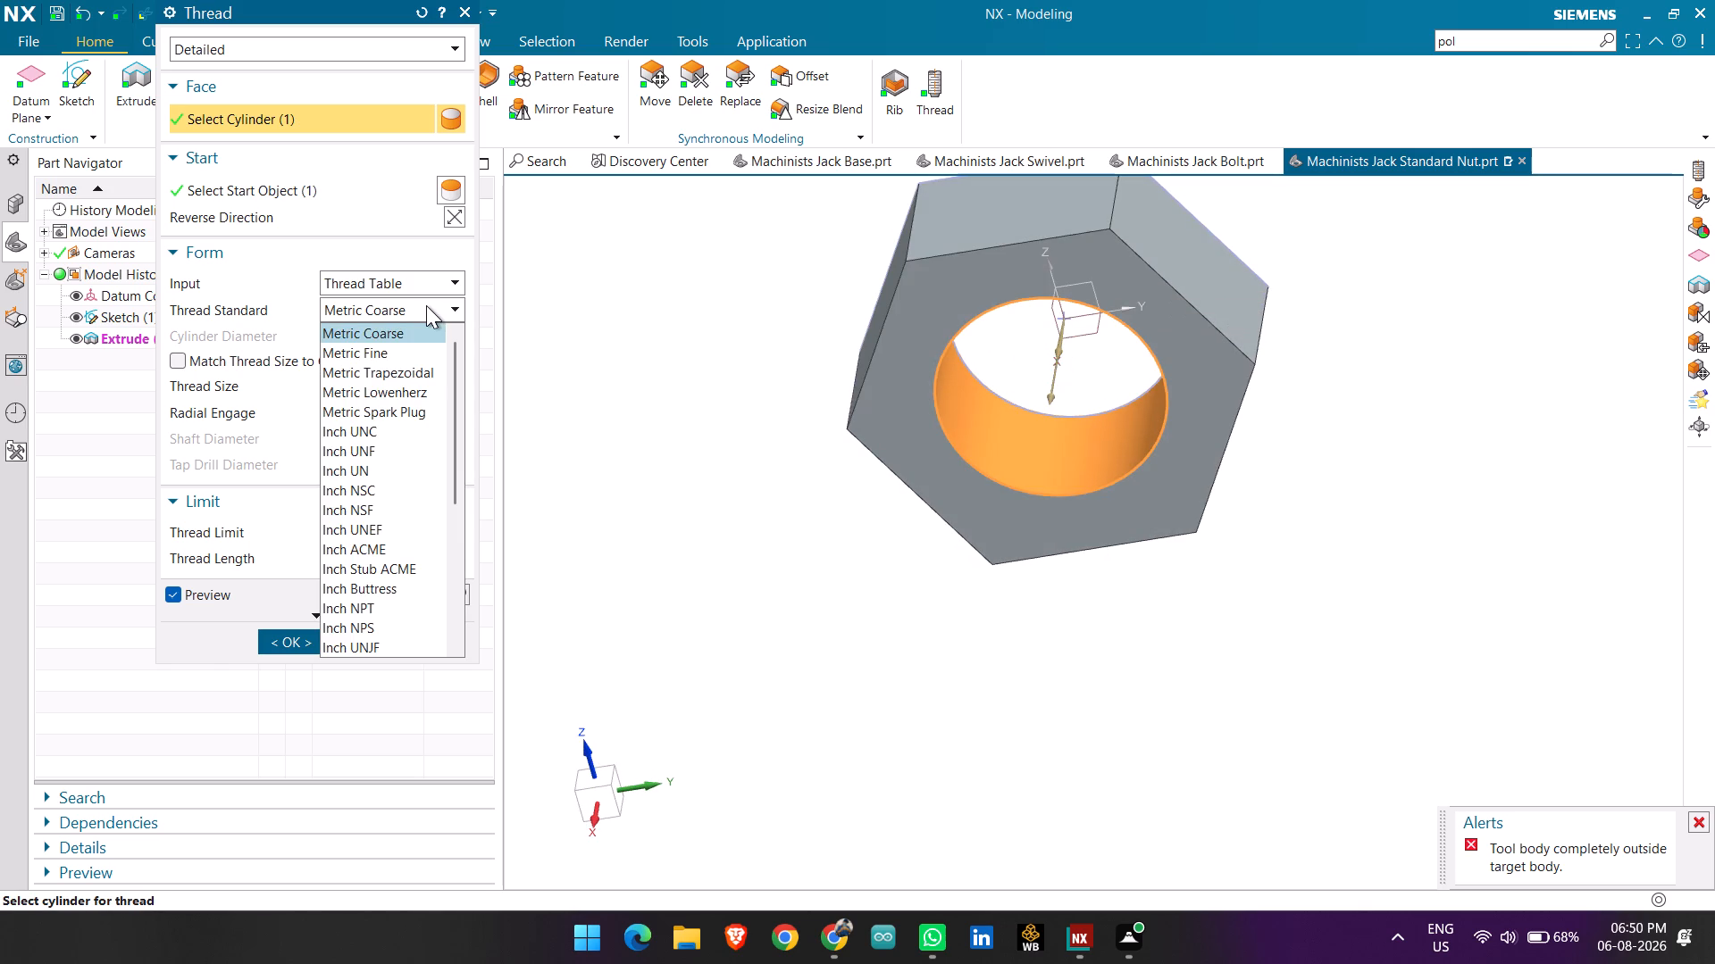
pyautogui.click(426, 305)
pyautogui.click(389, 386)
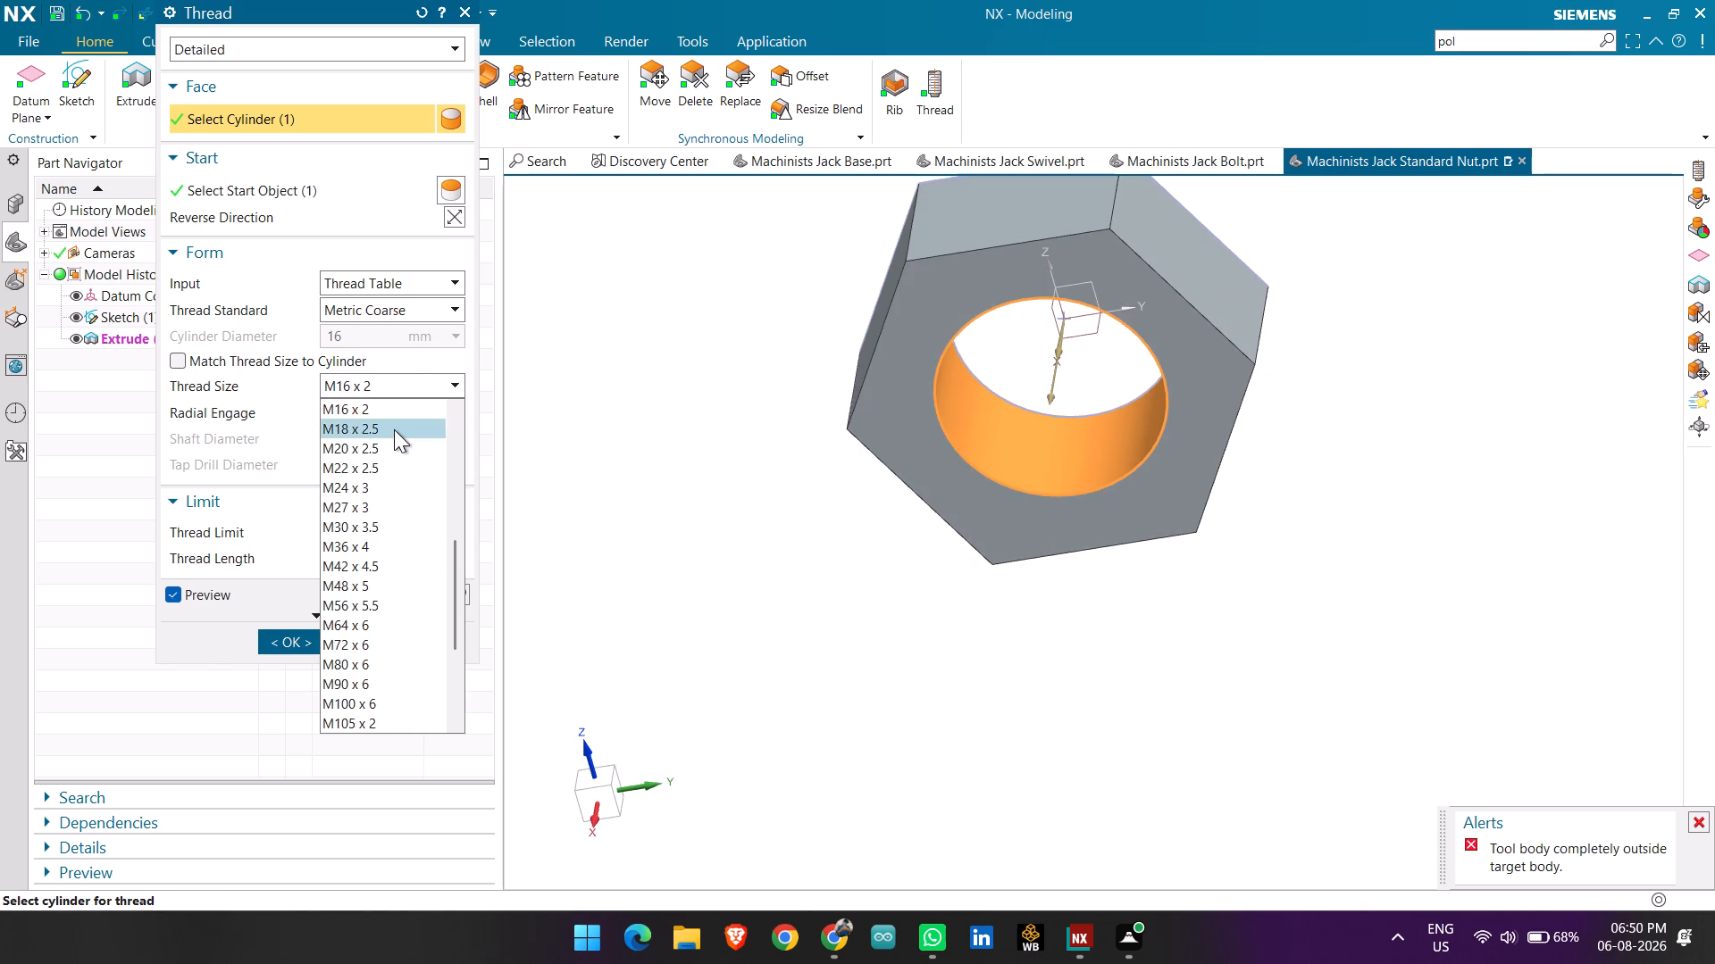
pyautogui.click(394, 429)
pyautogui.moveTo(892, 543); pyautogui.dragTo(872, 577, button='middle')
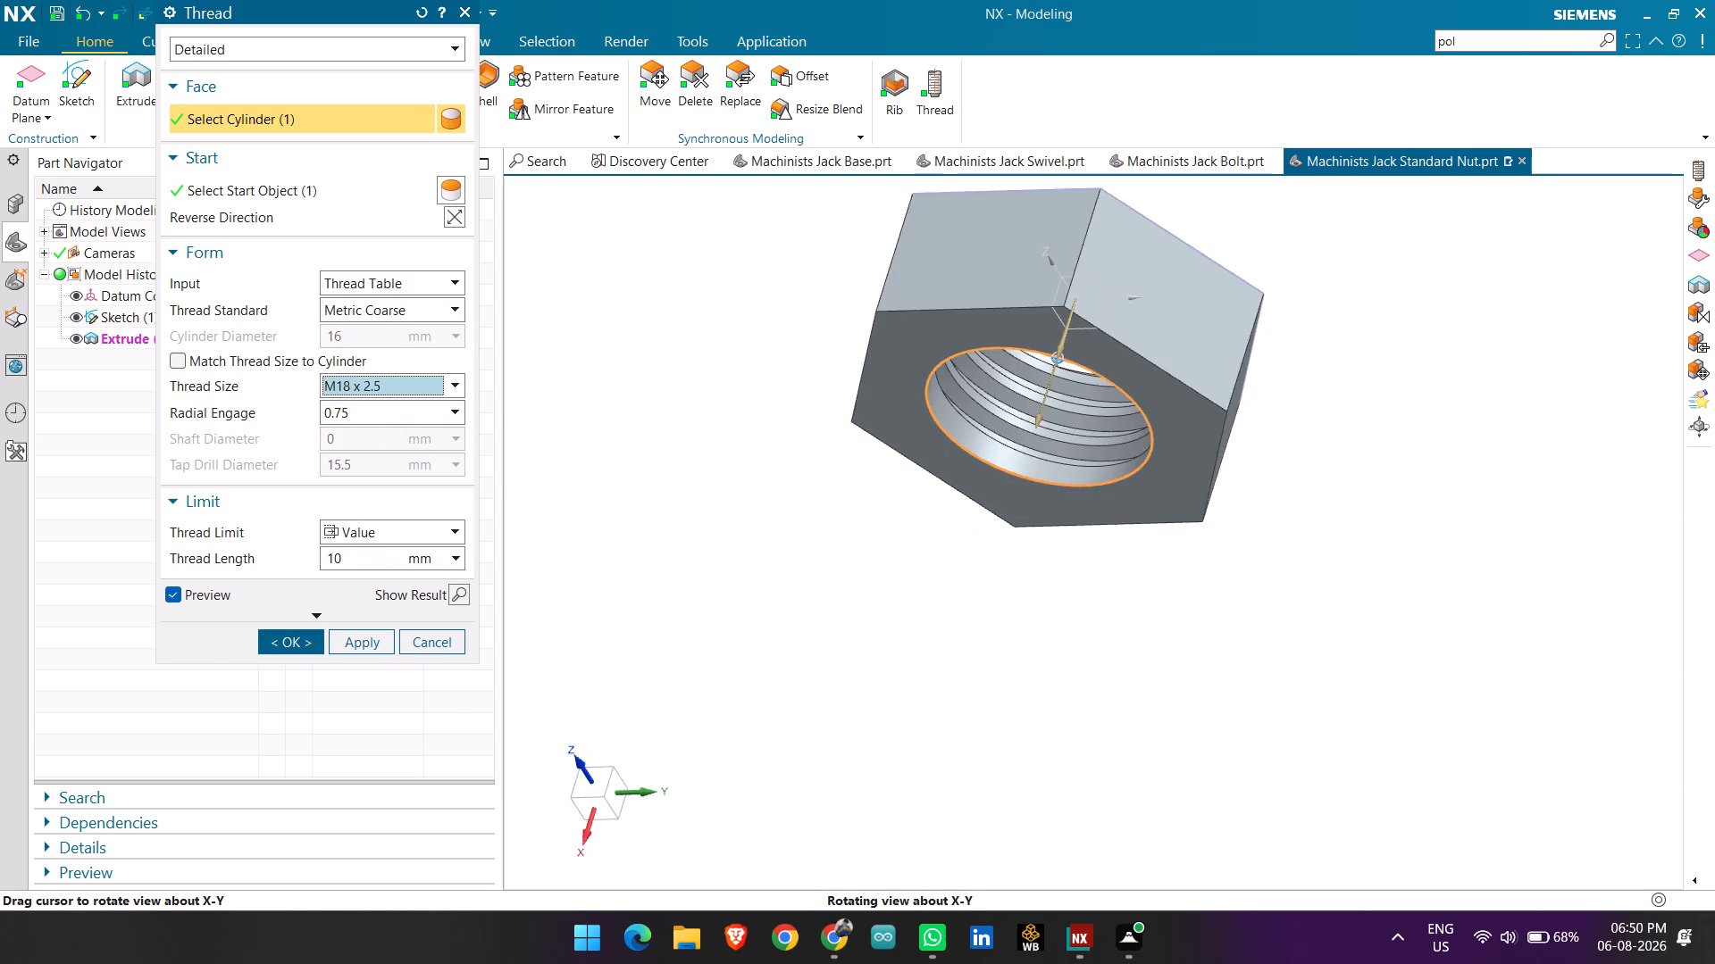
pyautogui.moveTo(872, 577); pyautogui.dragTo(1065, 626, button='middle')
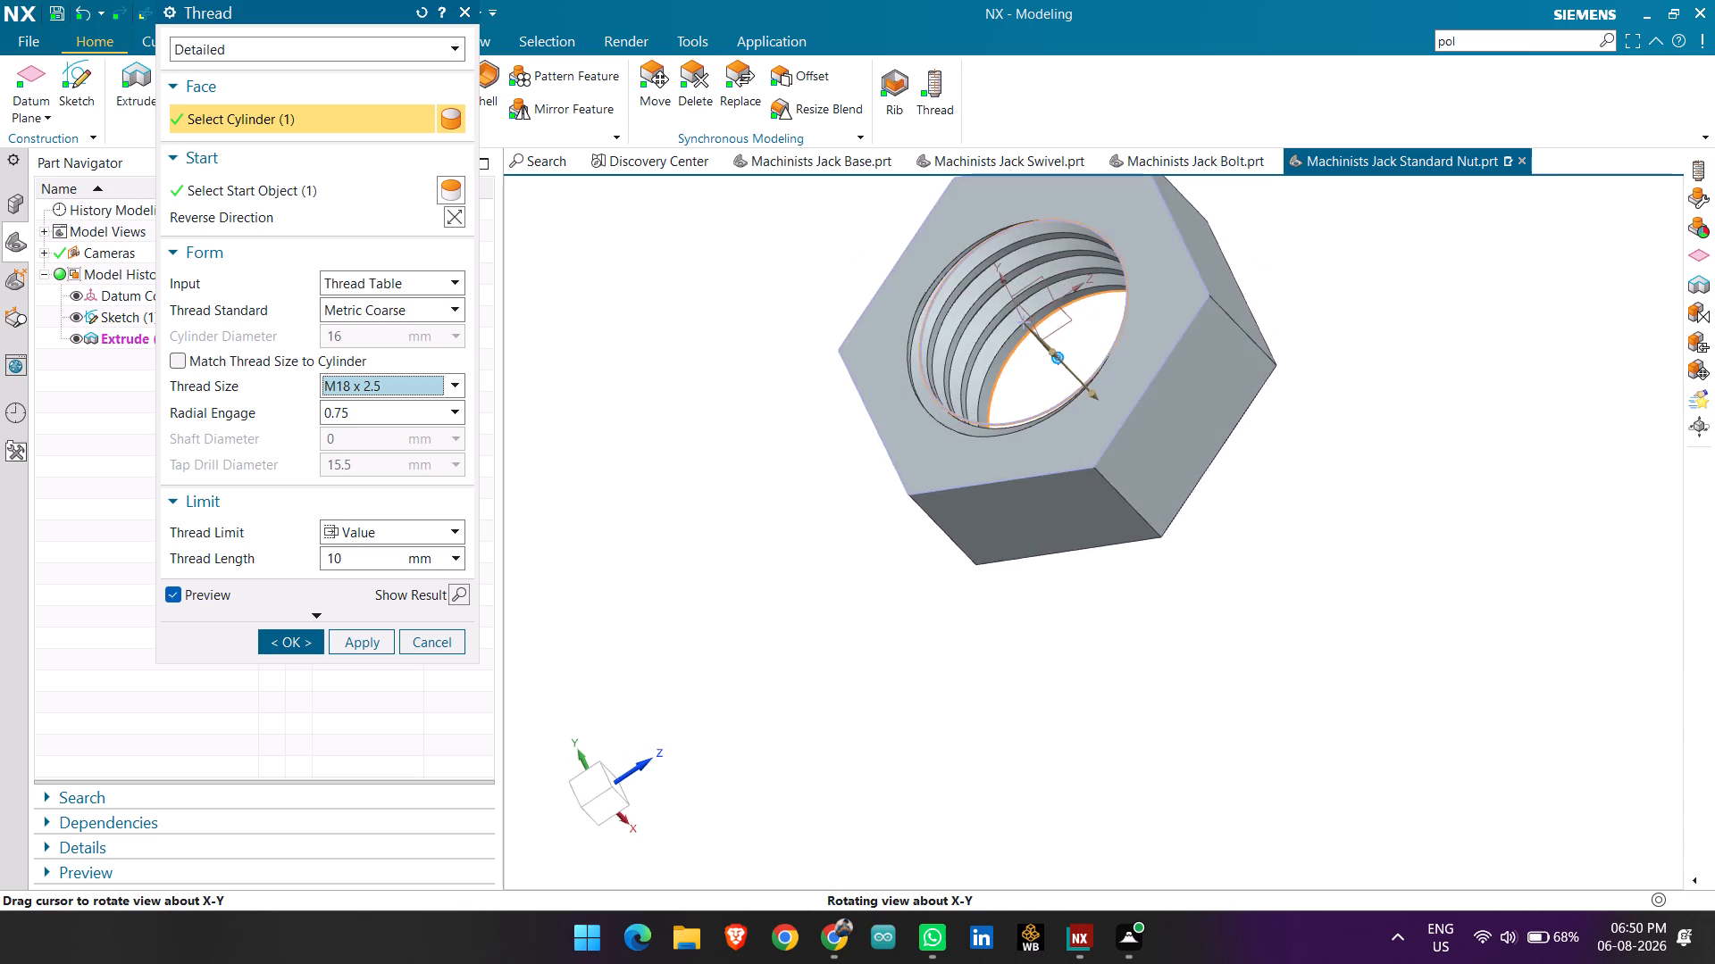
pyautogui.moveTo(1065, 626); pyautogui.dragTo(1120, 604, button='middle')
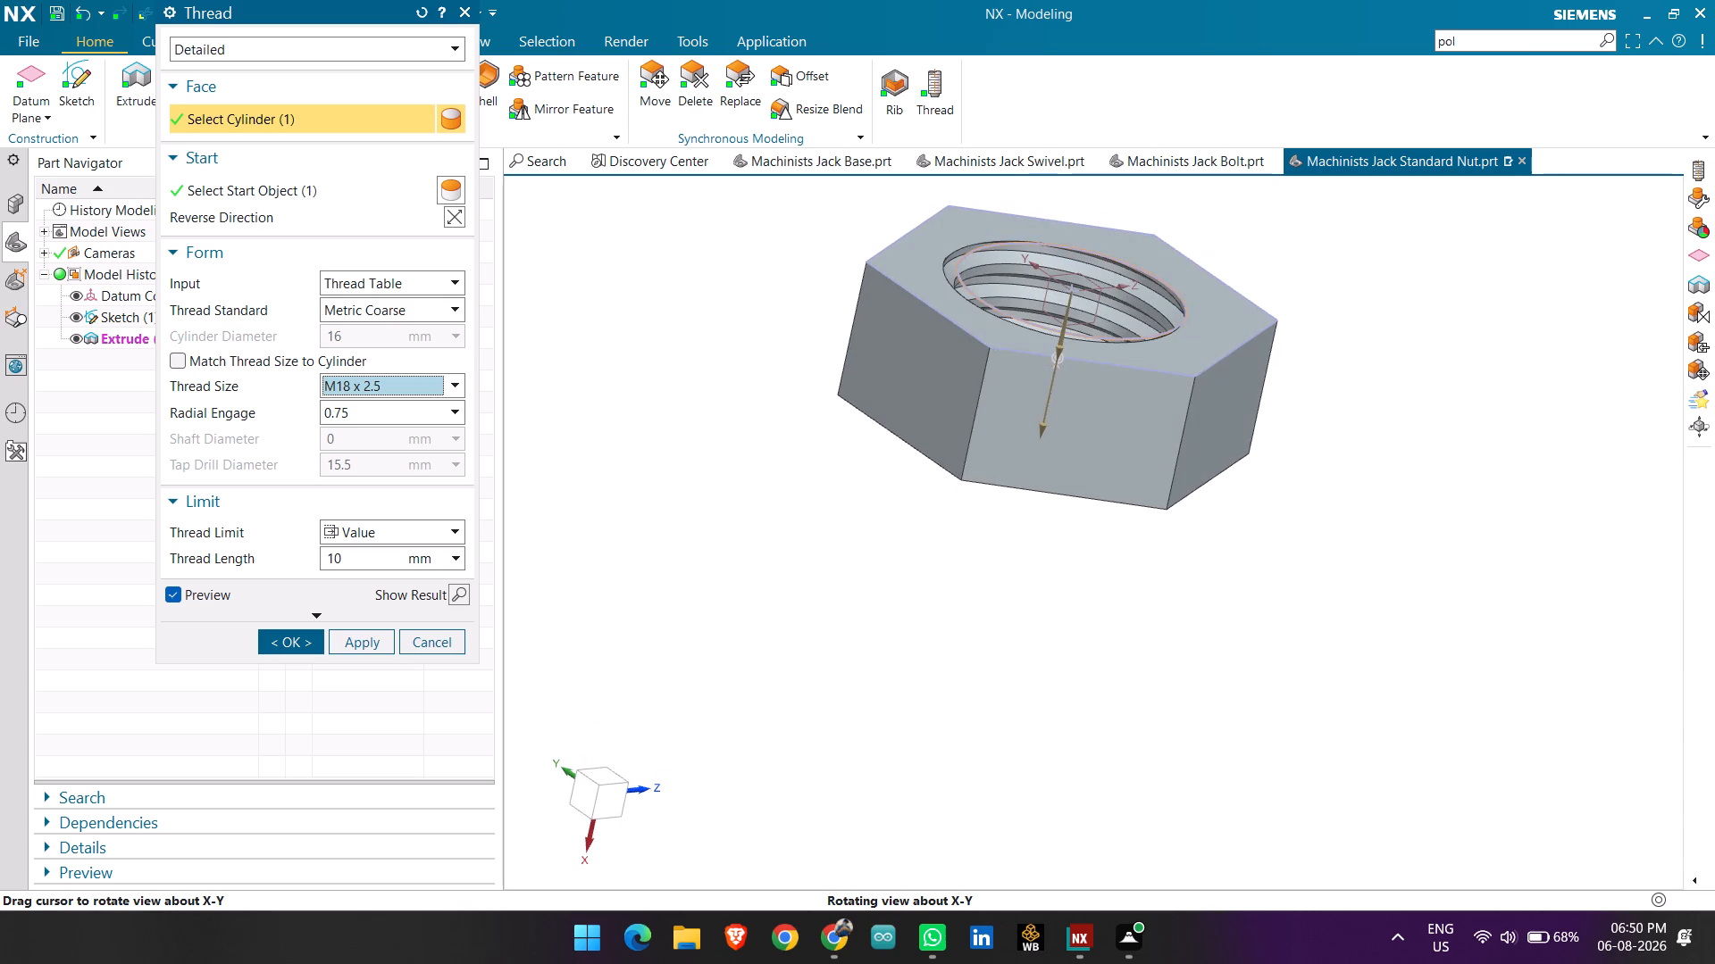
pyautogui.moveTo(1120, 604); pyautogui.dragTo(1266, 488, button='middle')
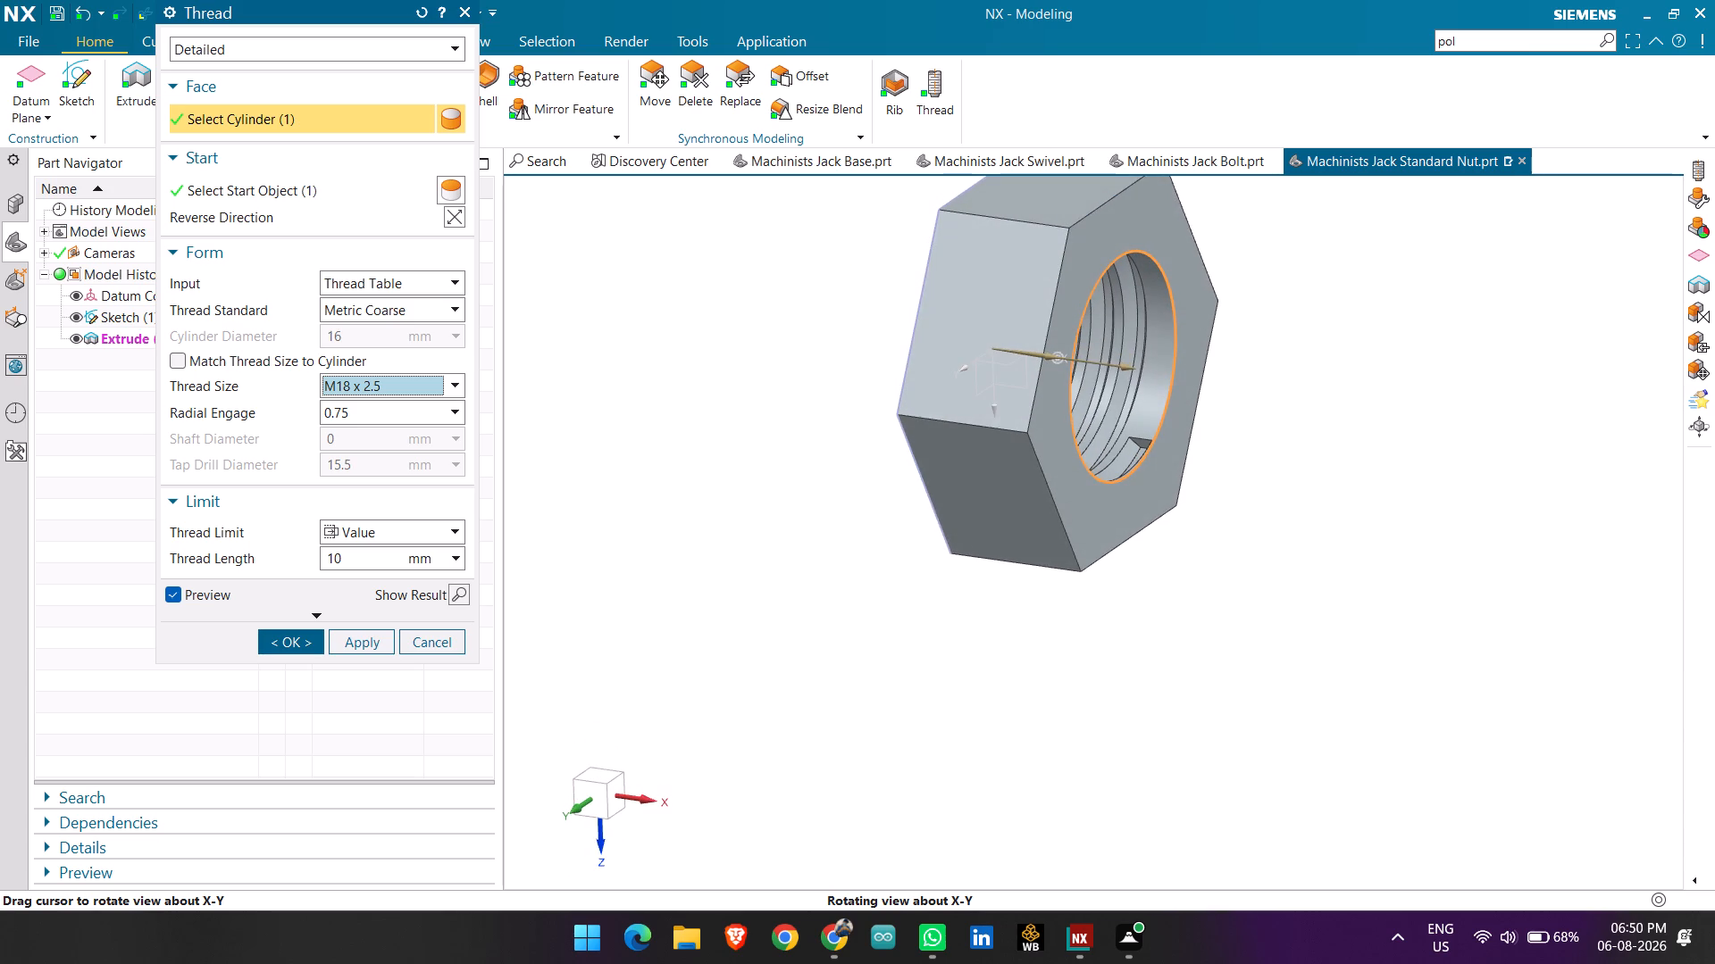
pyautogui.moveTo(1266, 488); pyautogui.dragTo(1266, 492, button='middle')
# Extend the thread length past the nut's end face to 13.5 mm.
pyautogui.moveTo(1128, 372); pyautogui.dragTo(1169, 385)
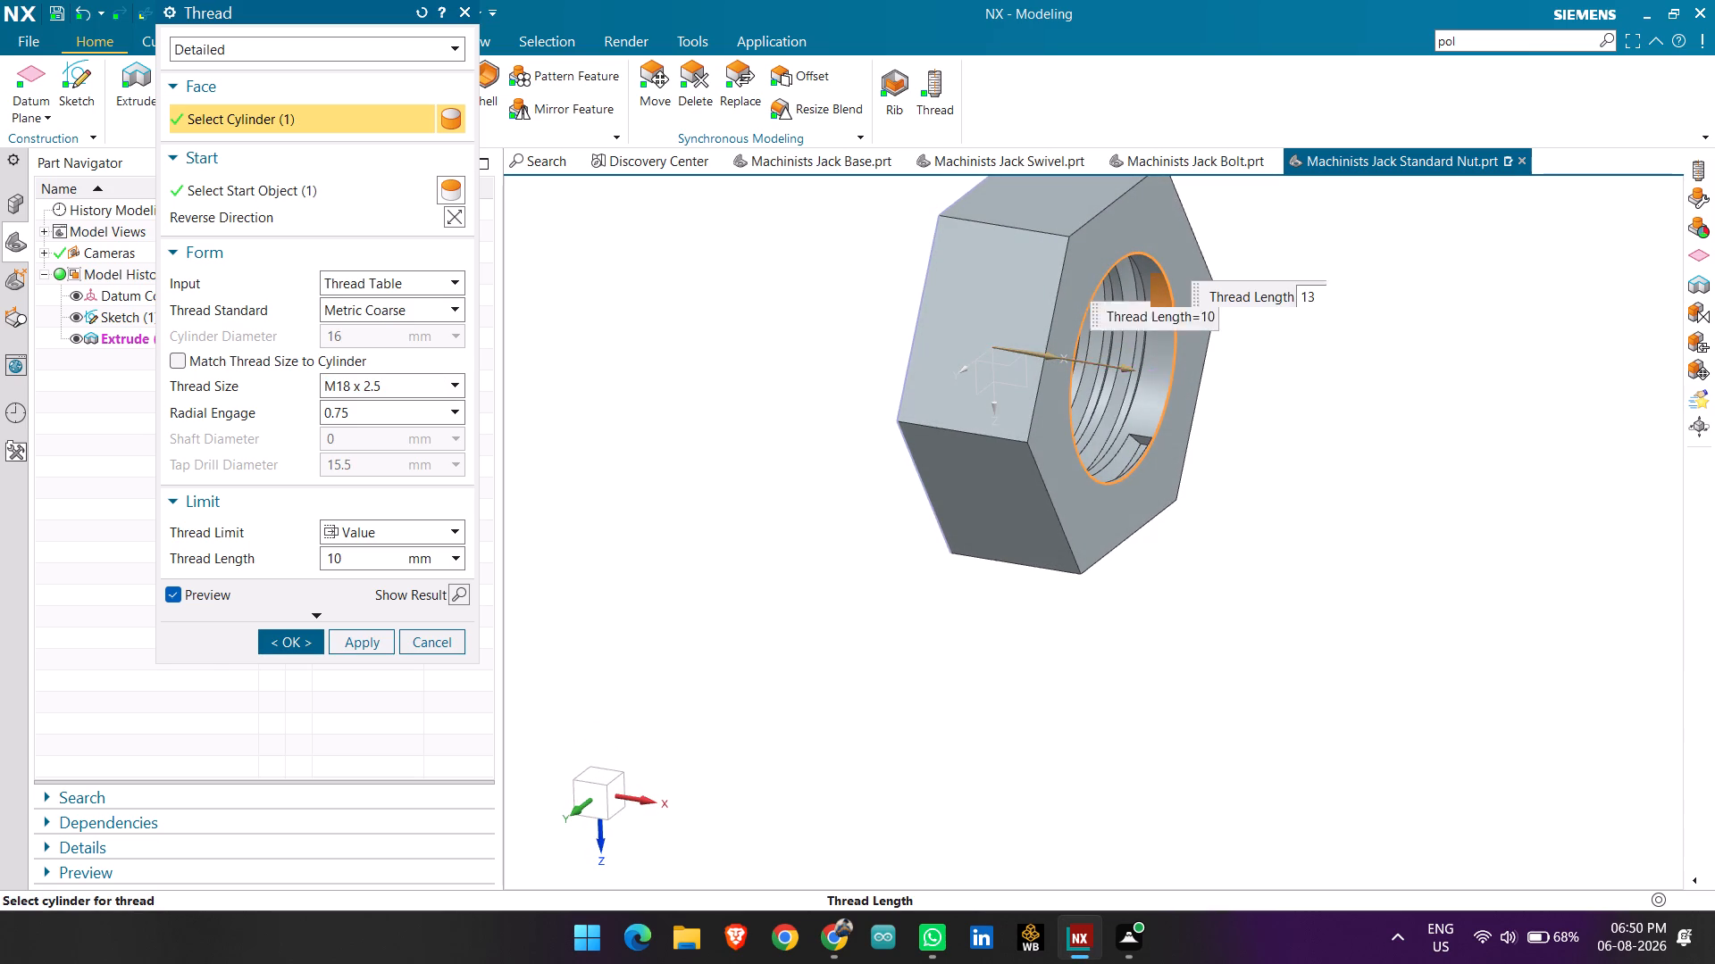
pyautogui.moveTo(1169, 385); pyautogui.dragTo(1172, 386)
pyautogui.moveTo(1264, 471); pyautogui.dragTo(1184, 537, button='middle')
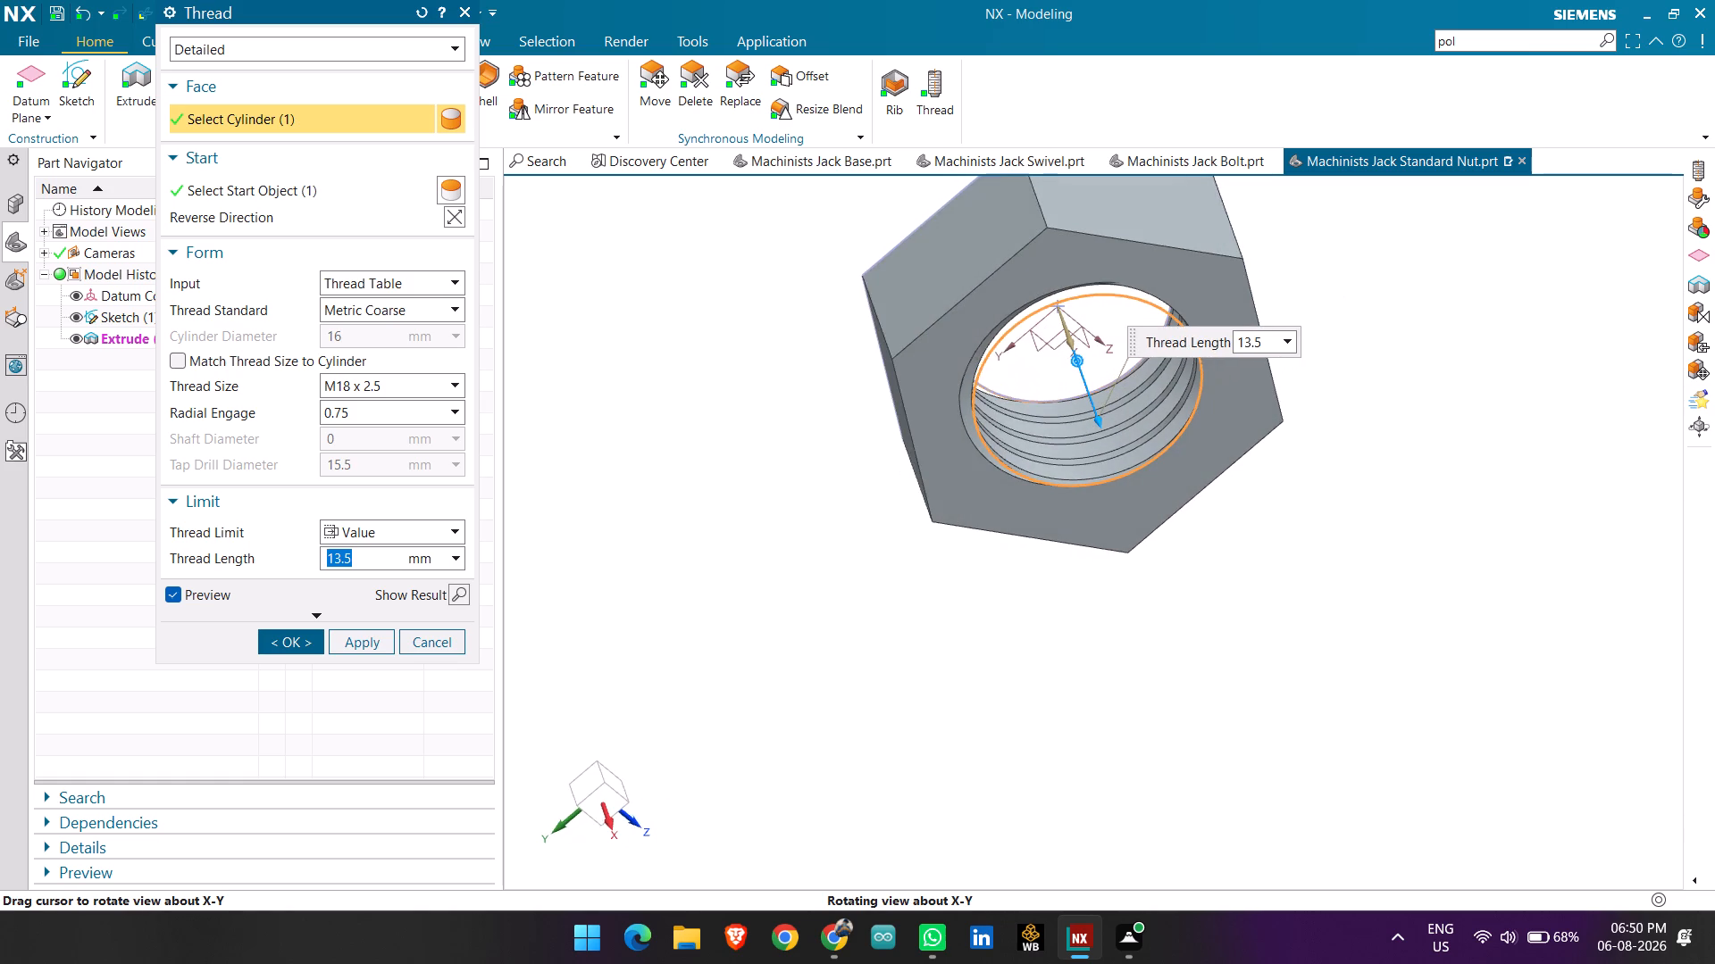
pyautogui.moveTo(1184, 537); pyautogui.dragTo(1196, 534, button='middle')
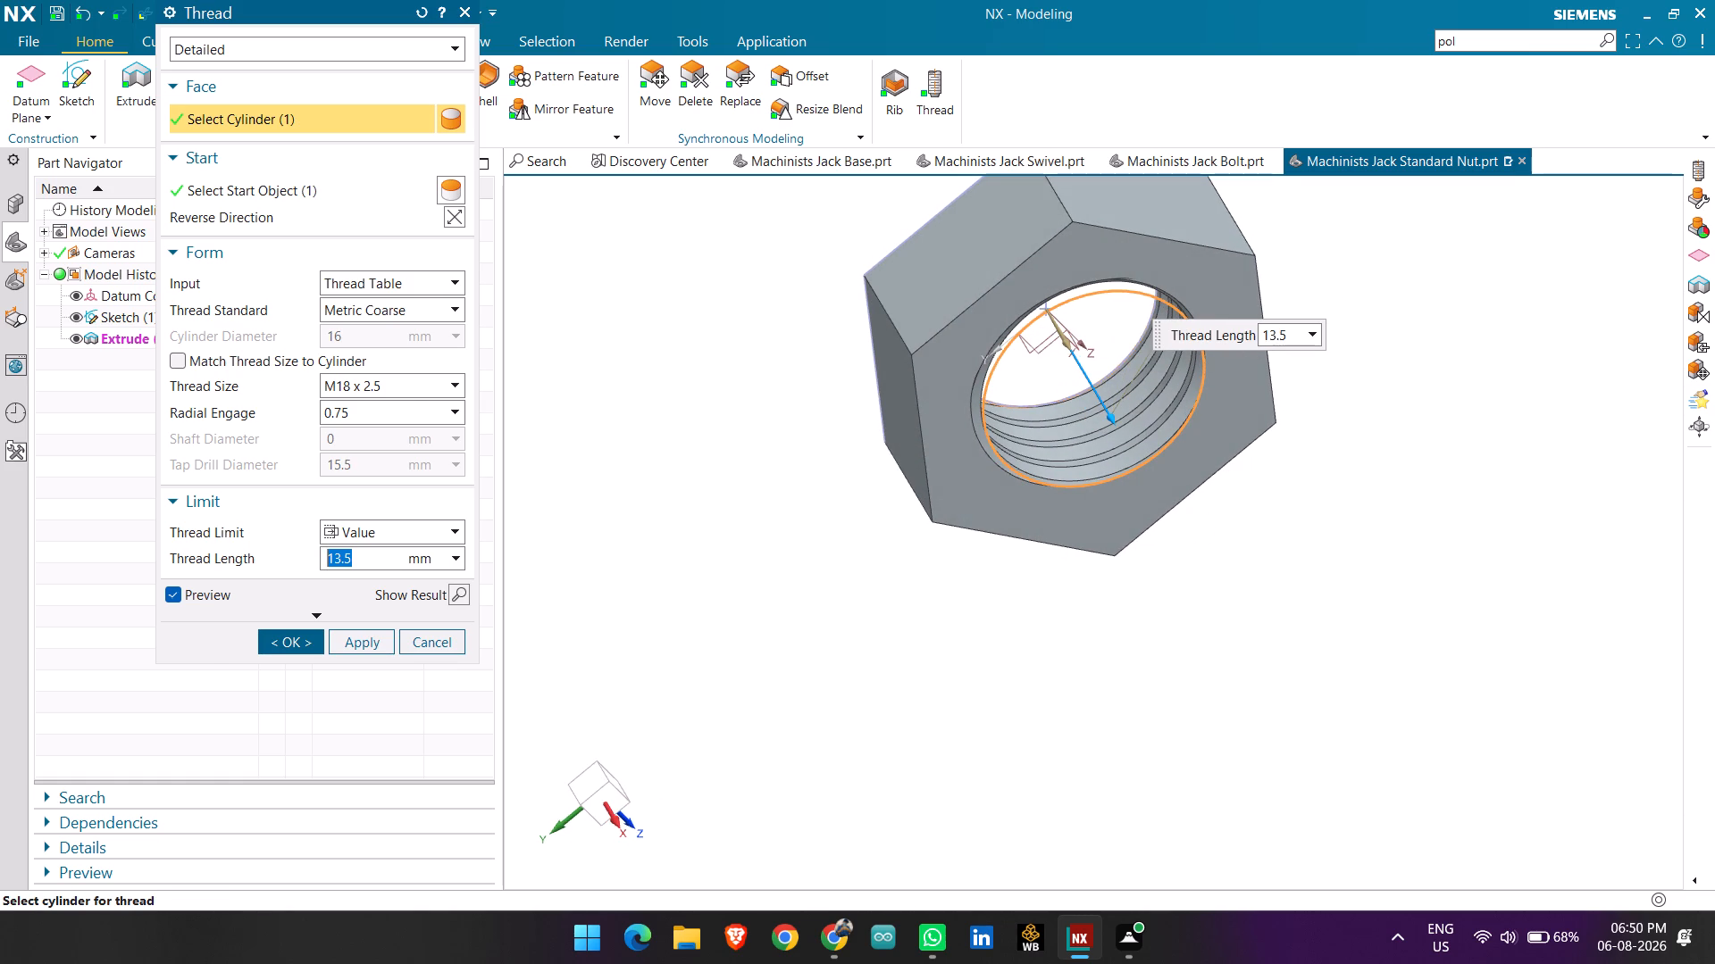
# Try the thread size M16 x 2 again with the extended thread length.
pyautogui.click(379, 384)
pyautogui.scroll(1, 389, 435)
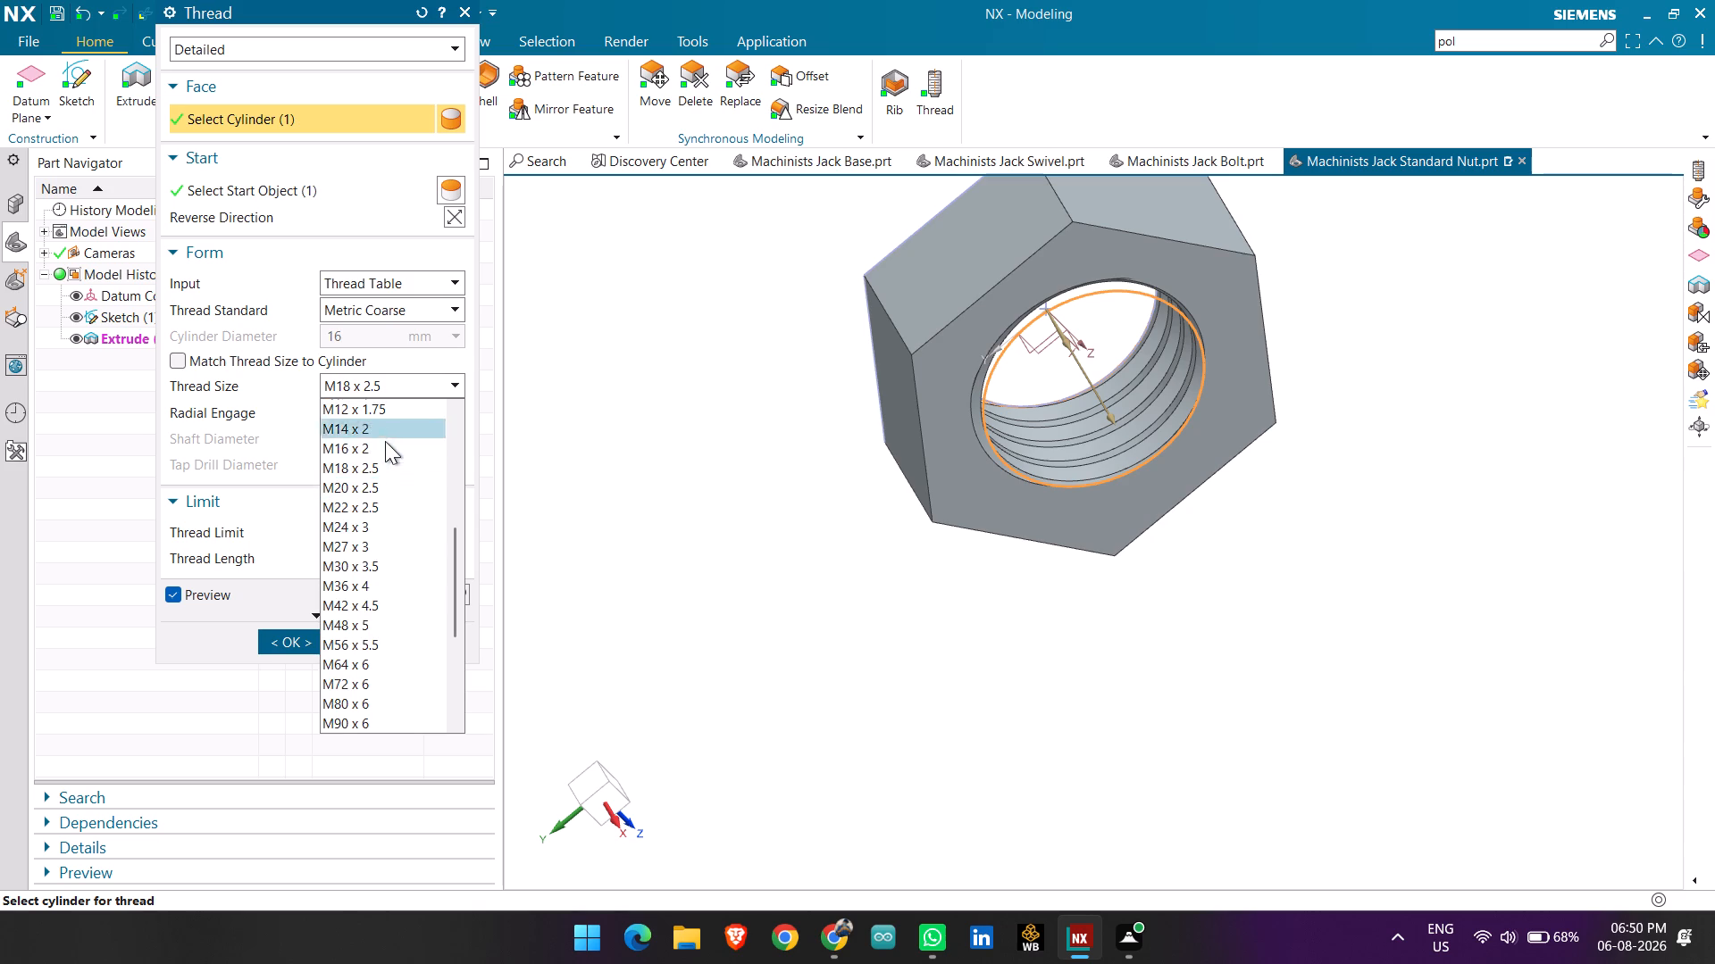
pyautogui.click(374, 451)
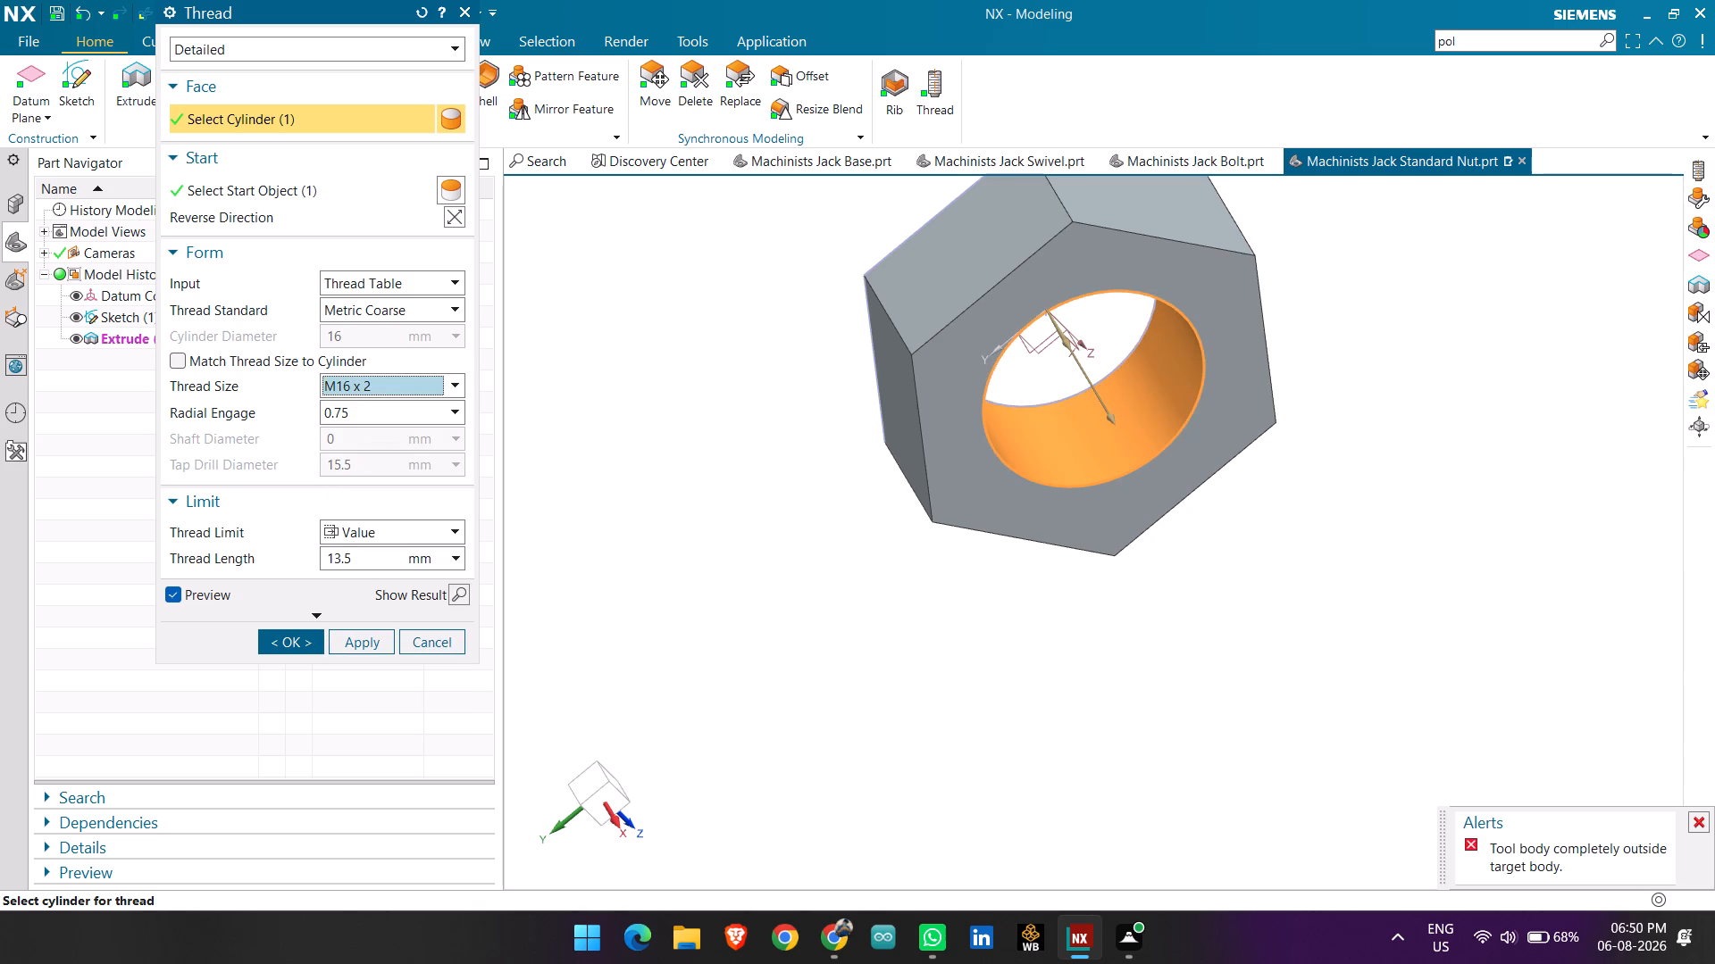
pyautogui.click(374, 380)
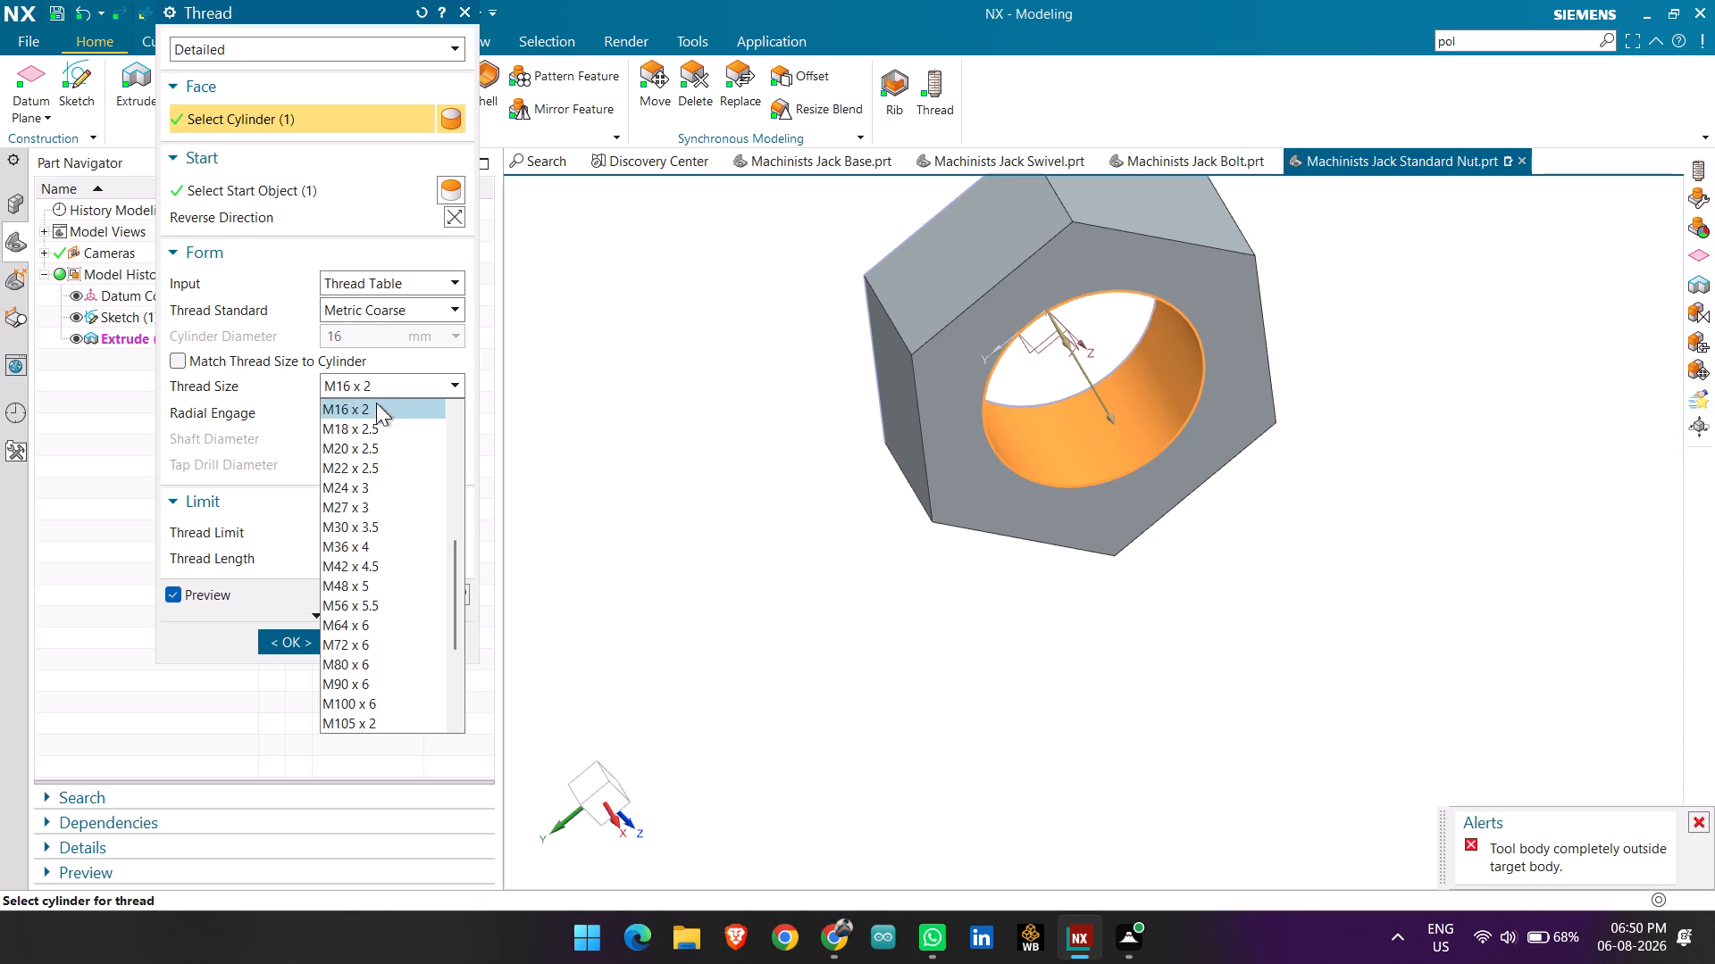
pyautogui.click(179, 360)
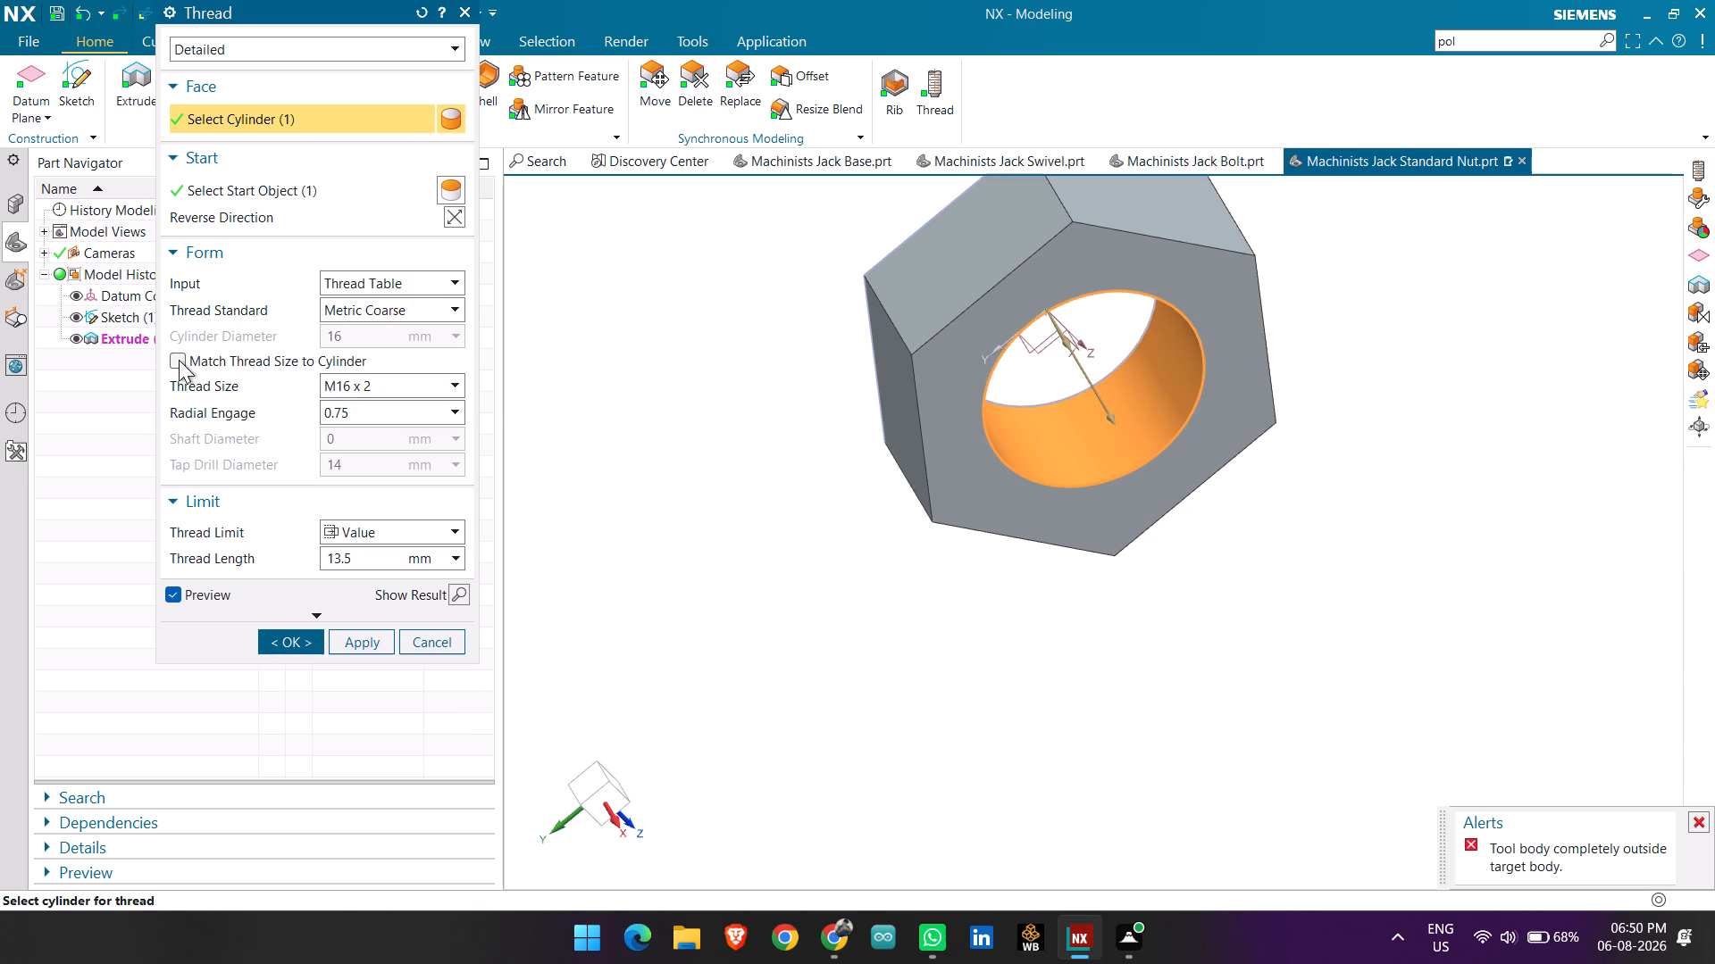
# Turn on matching the thread size to the cylinder and create the detailed M18 x 2.5 thread in the nut's bore.
pyautogui.click(180, 364)
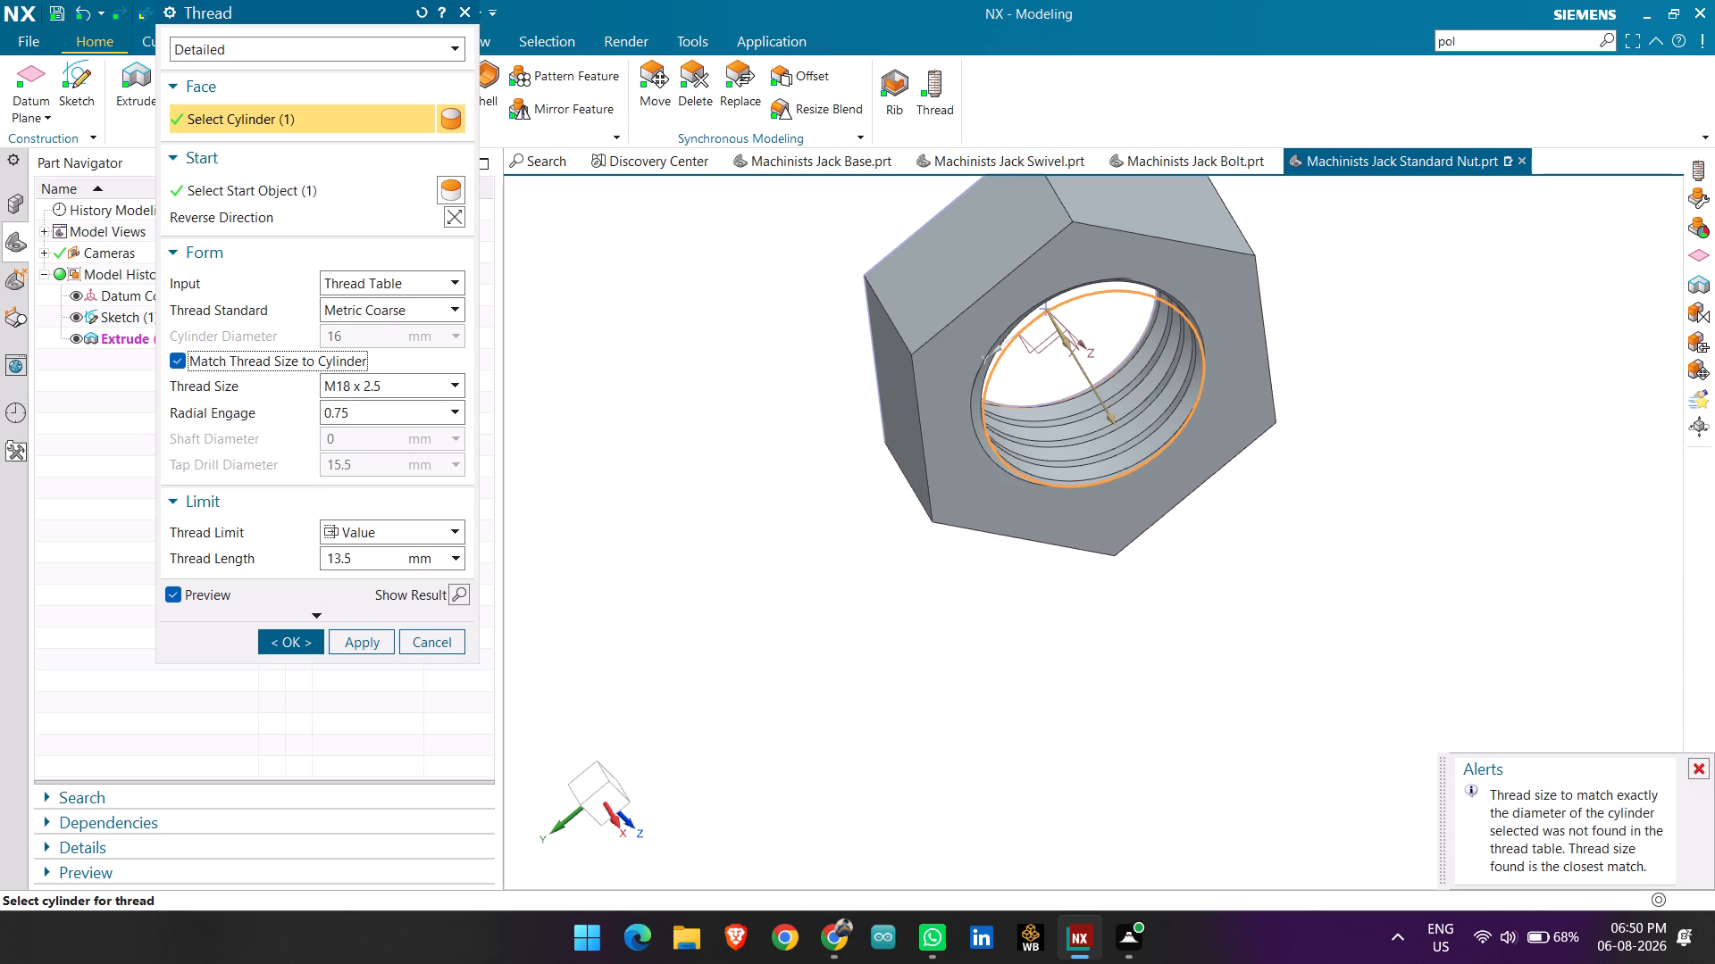
pyautogui.moveTo(823, 523); pyautogui.dragTo(811, 536, button='middle')
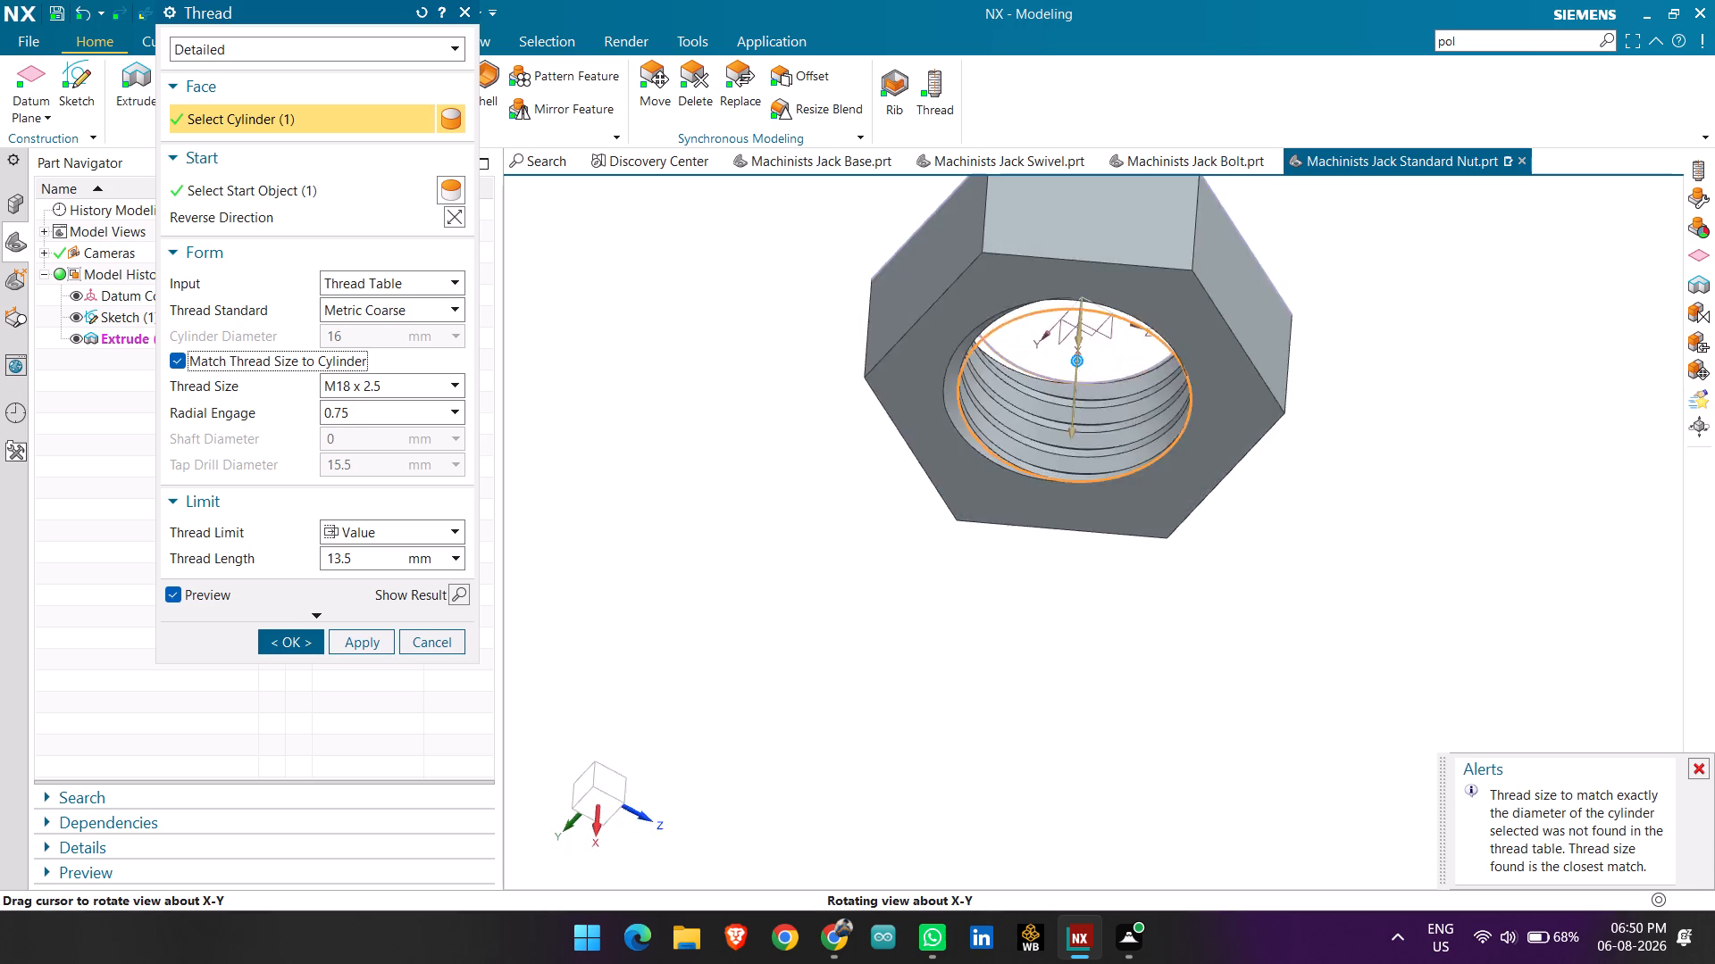
pyautogui.moveTo(811, 536); pyautogui.dragTo(849, 518, button='middle')
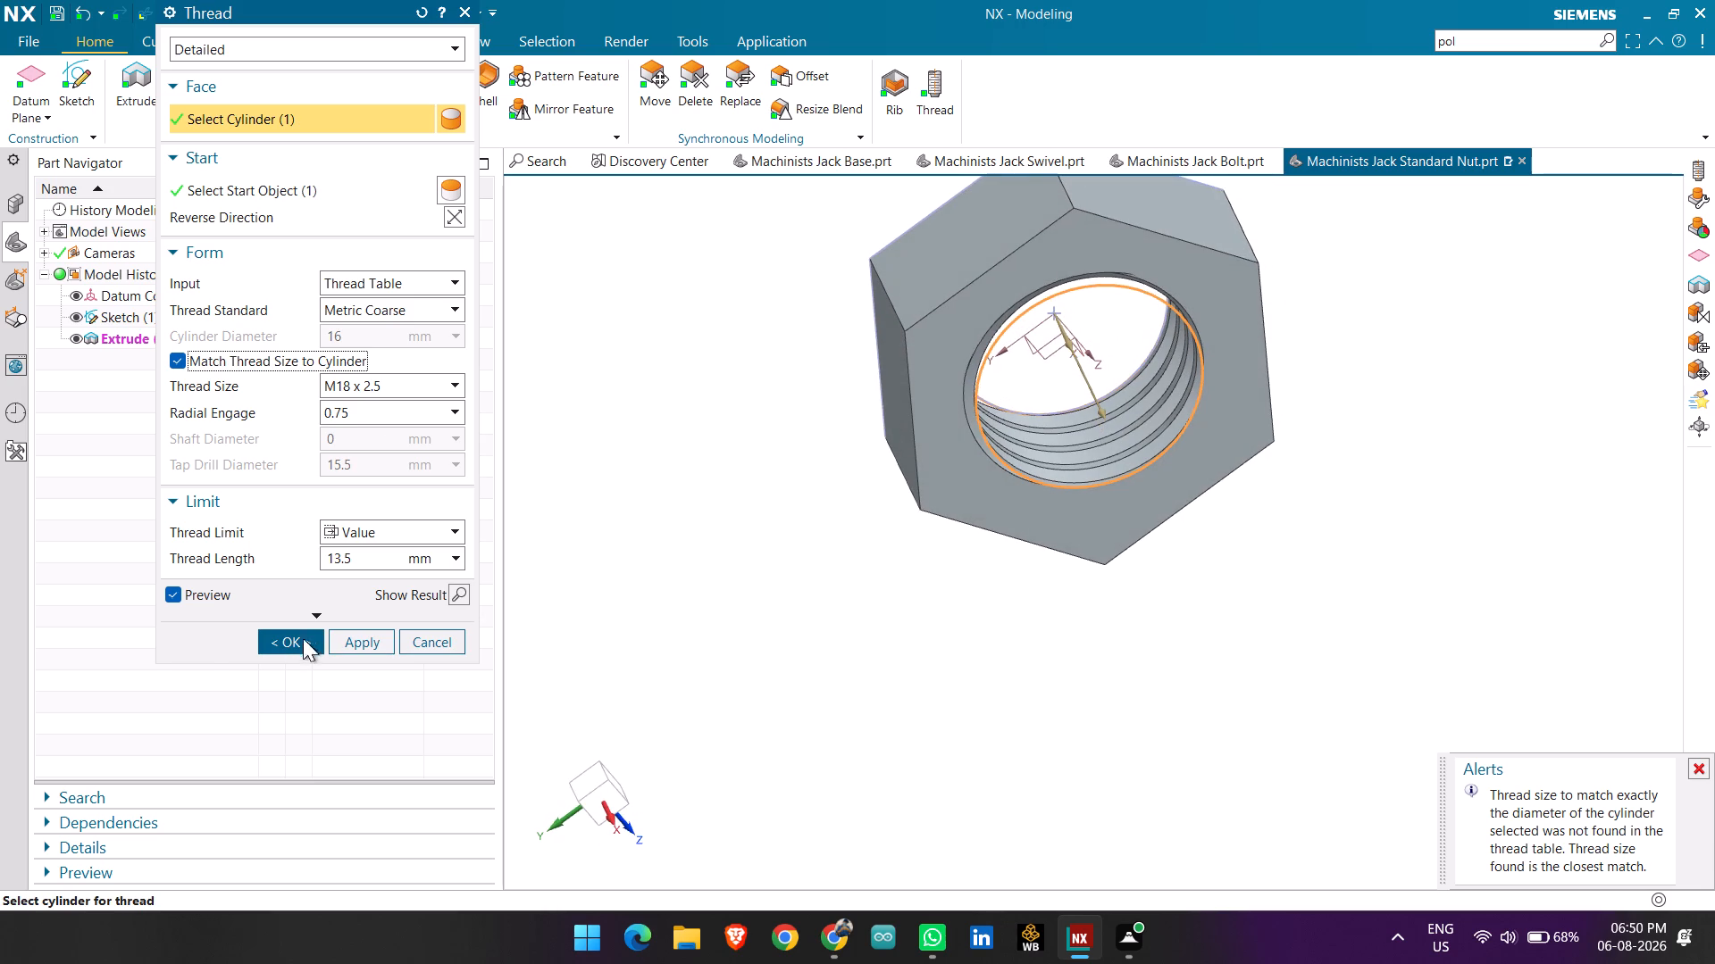
pyautogui.moveTo(691, 559); pyautogui.dragTo(787, 564, button='middle')
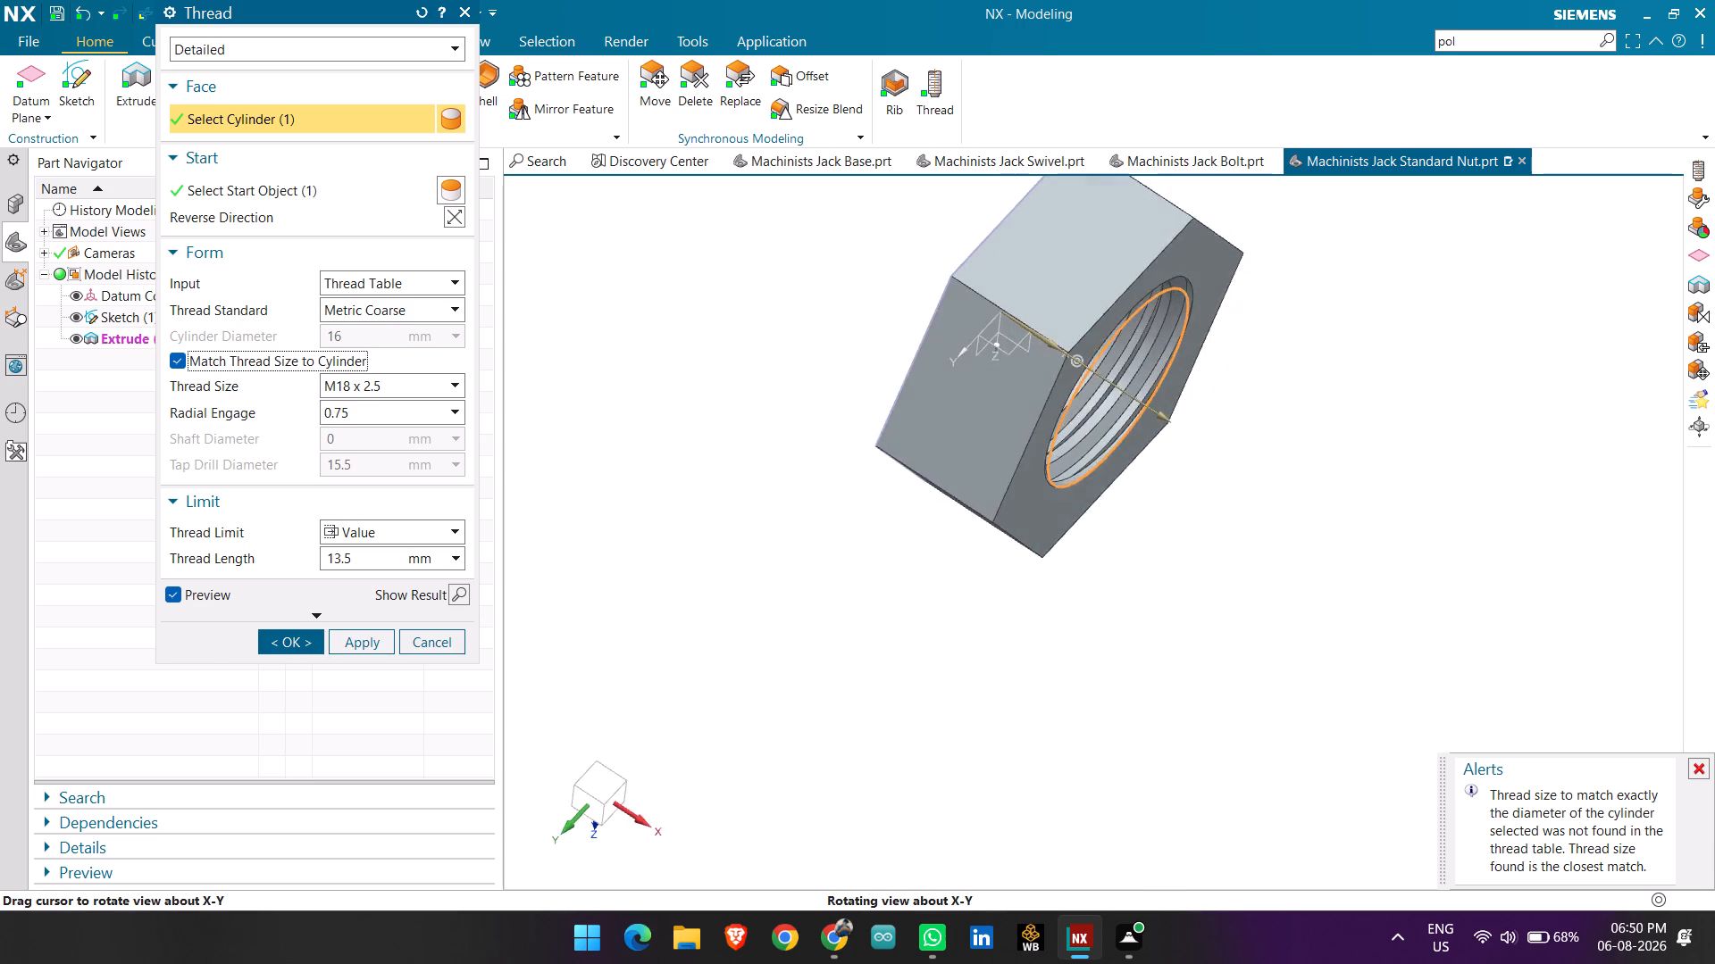
pyautogui.moveTo(787, 564); pyautogui.dragTo(752, 675, button='middle')
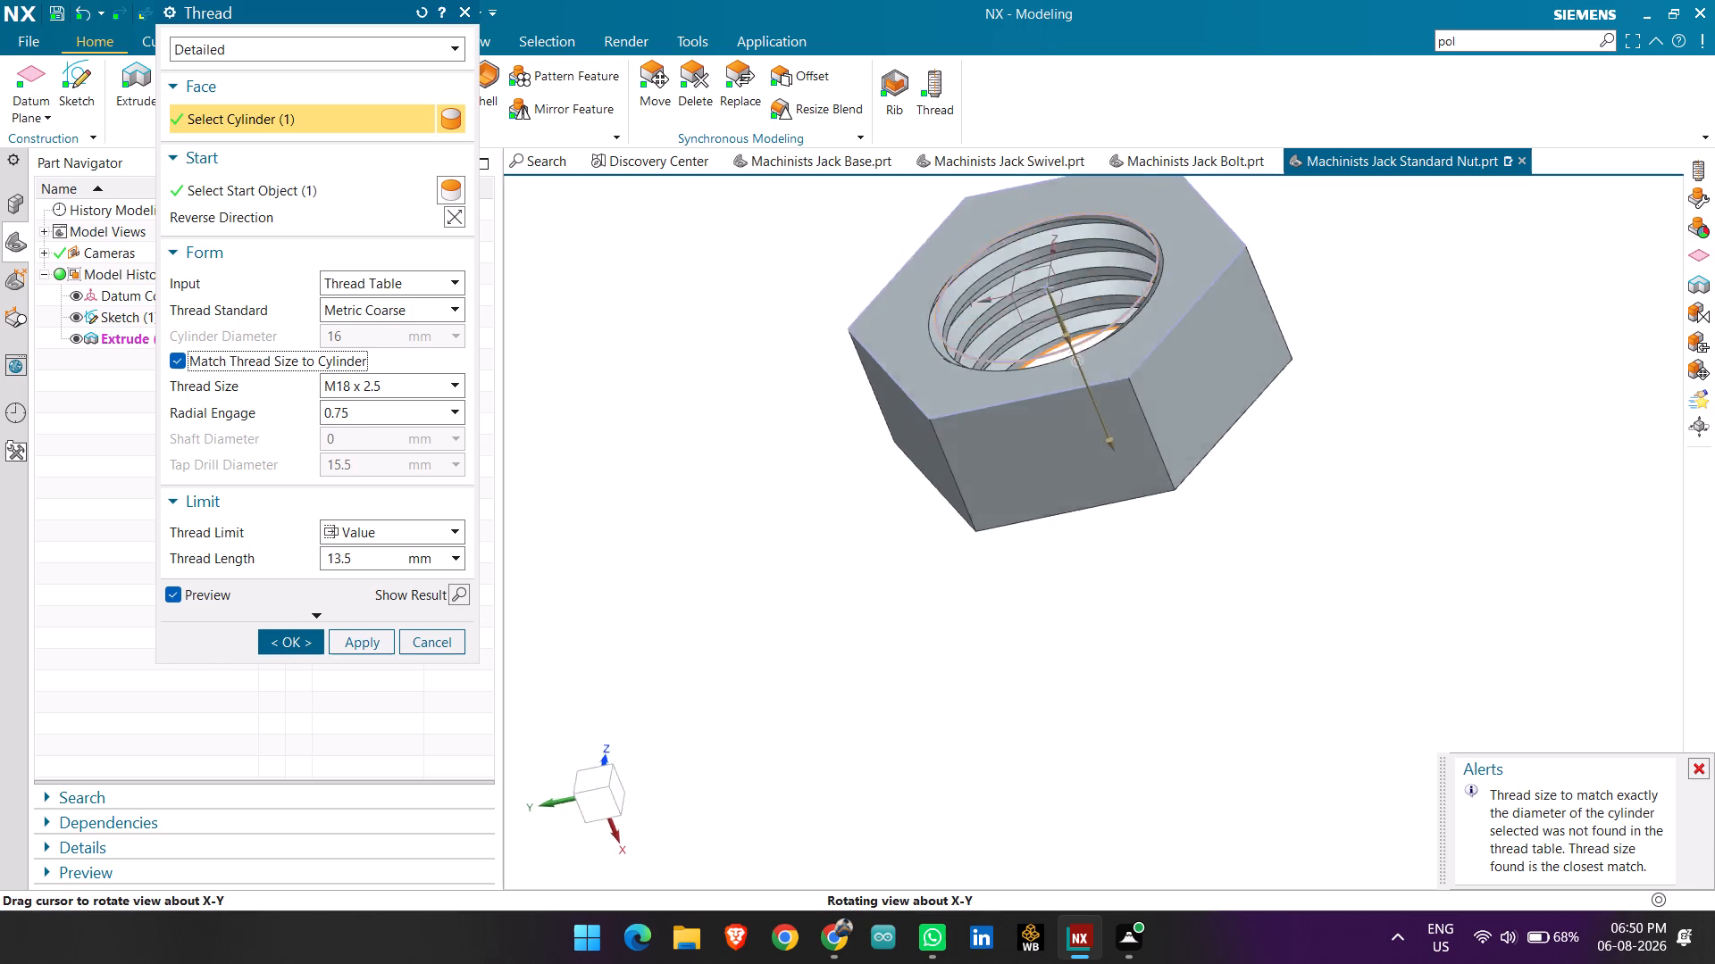
pyautogui.moveTo(752, 675); pyautogui.dragTo(740, 637, button='middle')
pyautogui.click(276, 644)
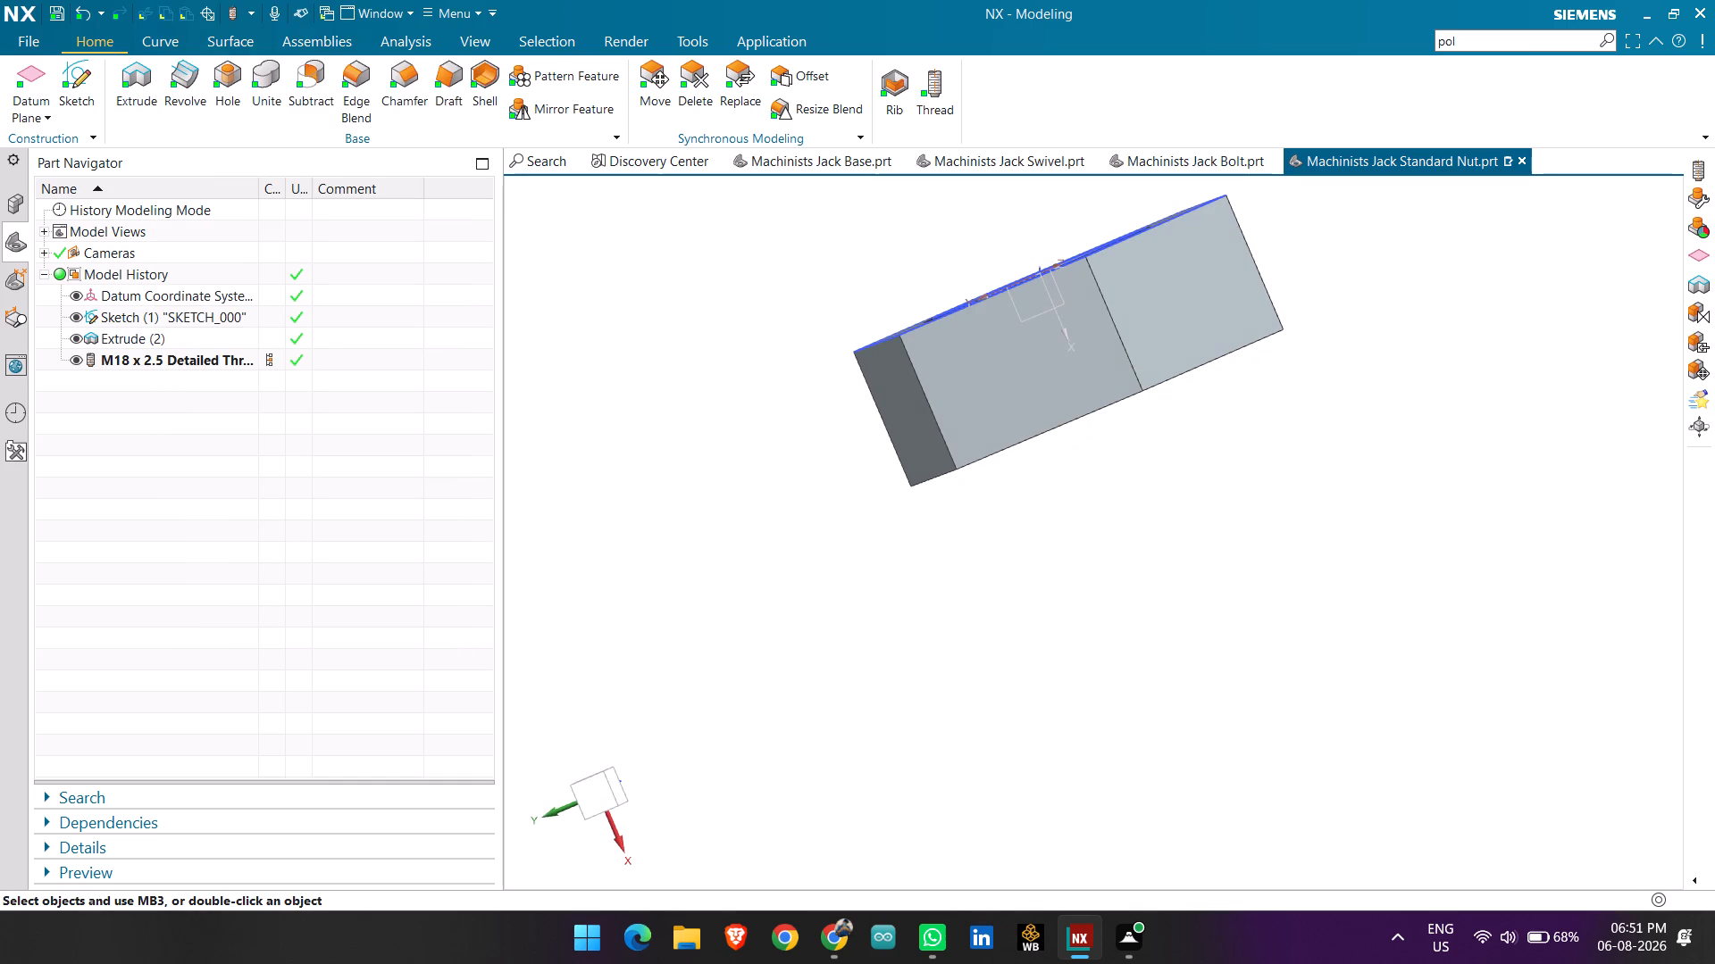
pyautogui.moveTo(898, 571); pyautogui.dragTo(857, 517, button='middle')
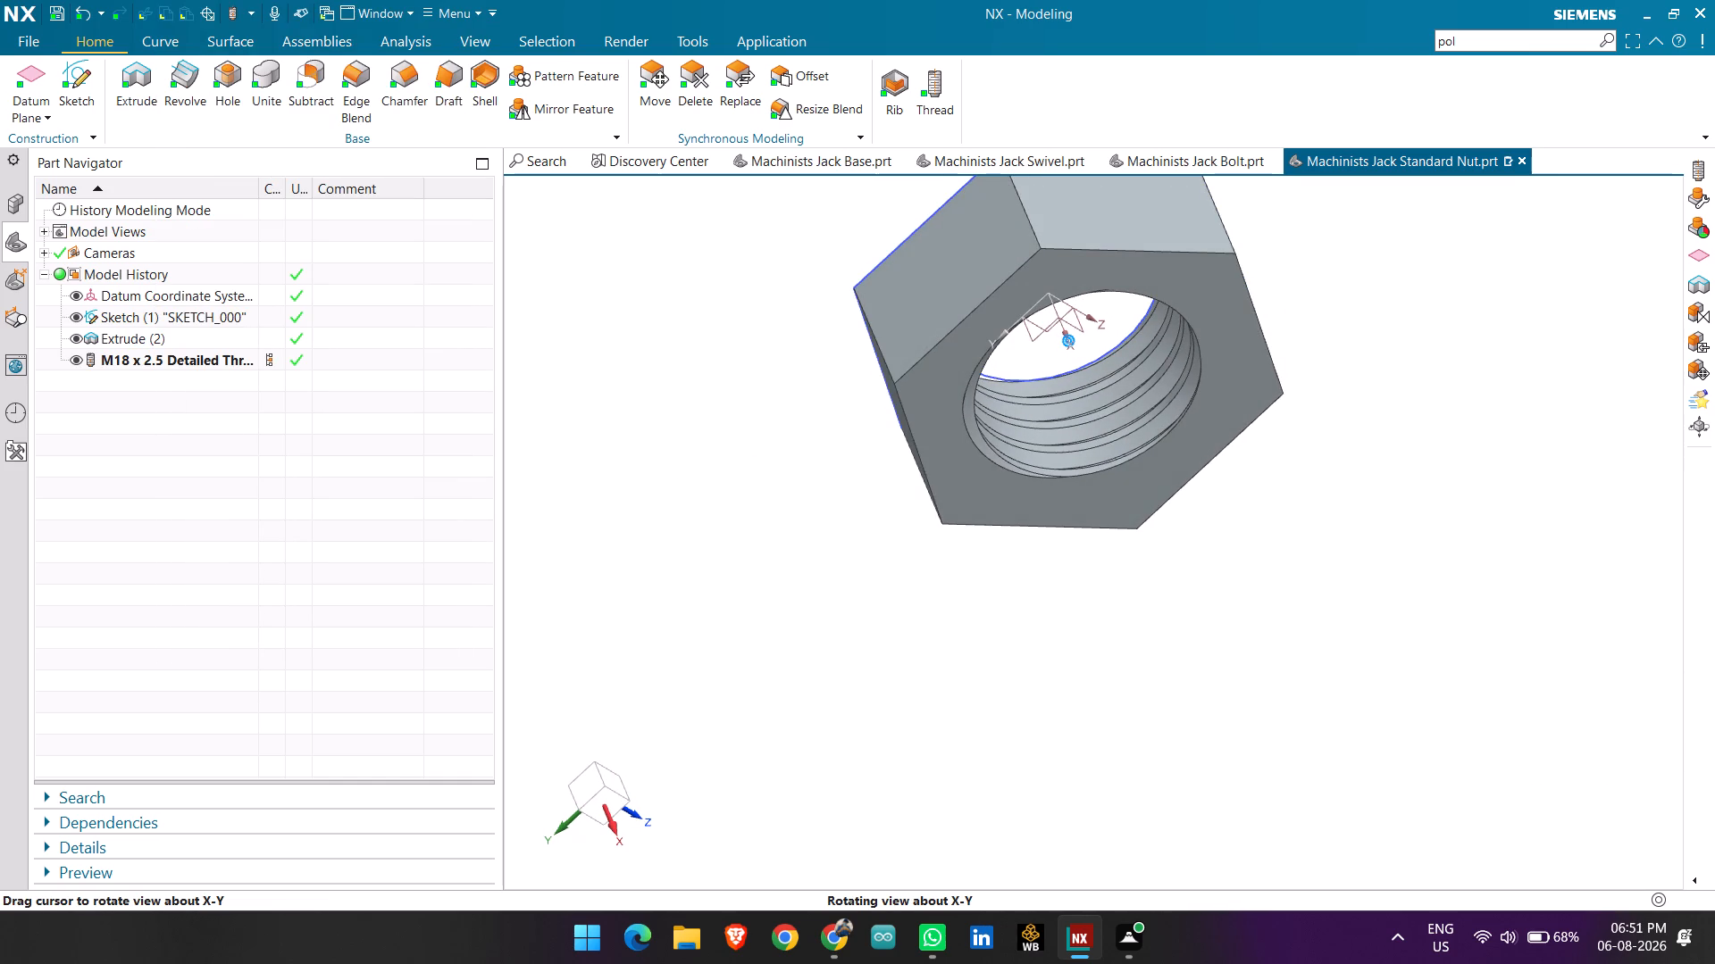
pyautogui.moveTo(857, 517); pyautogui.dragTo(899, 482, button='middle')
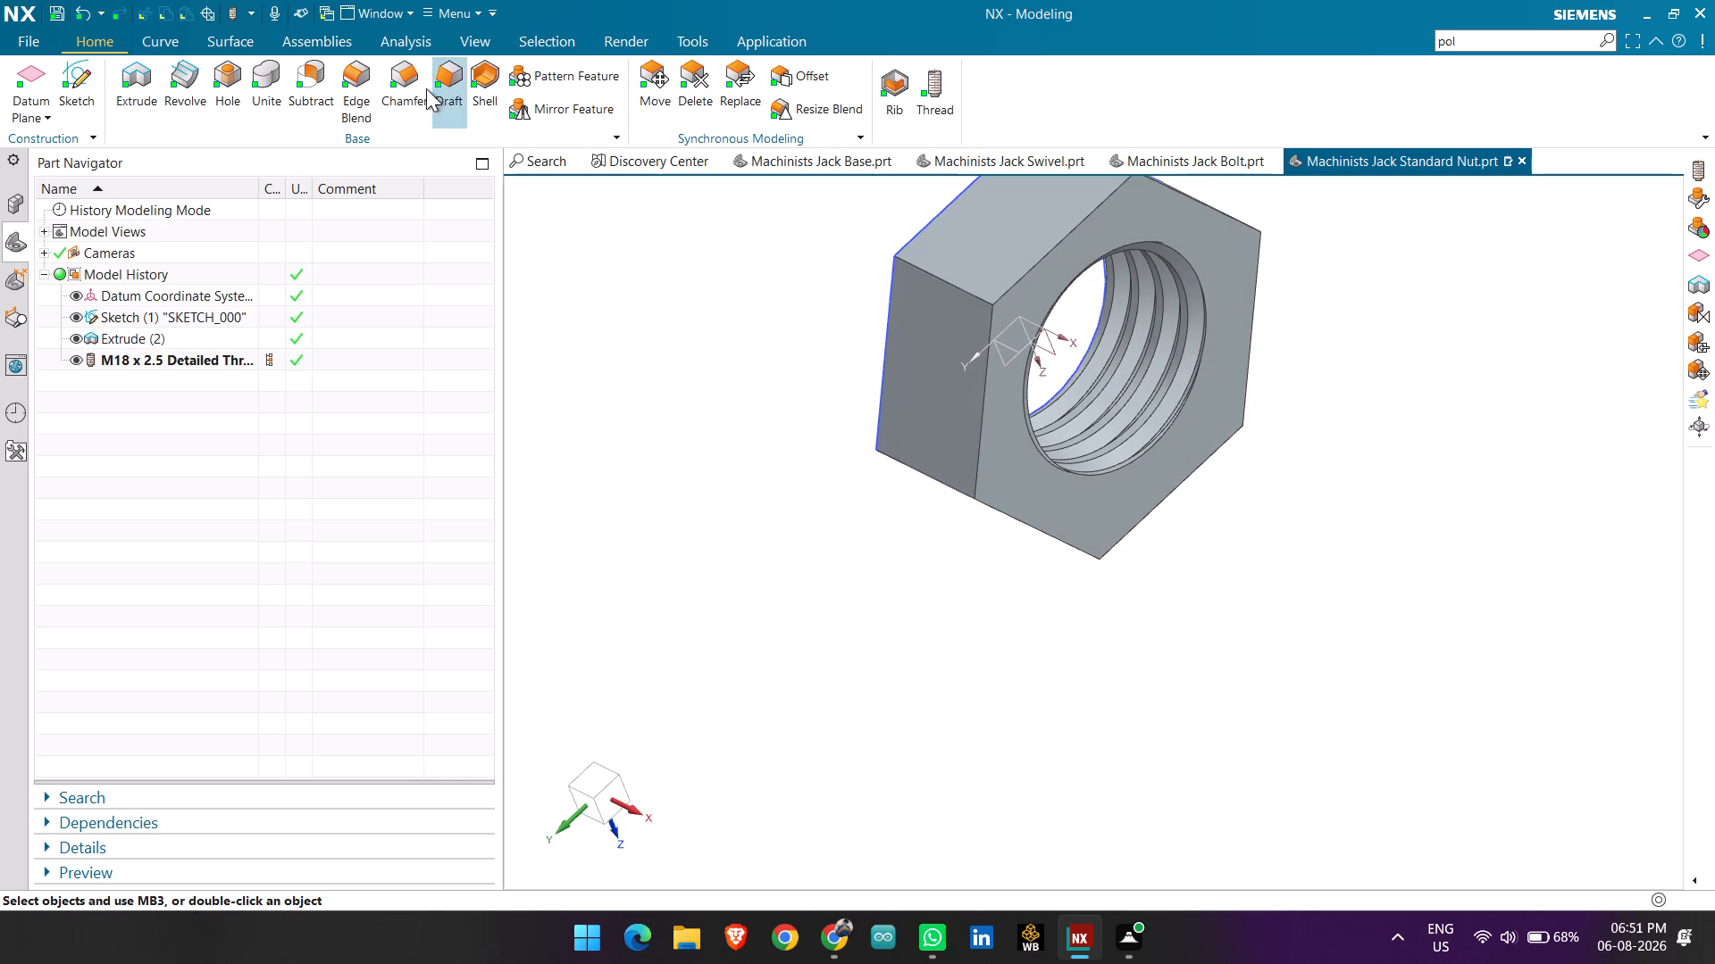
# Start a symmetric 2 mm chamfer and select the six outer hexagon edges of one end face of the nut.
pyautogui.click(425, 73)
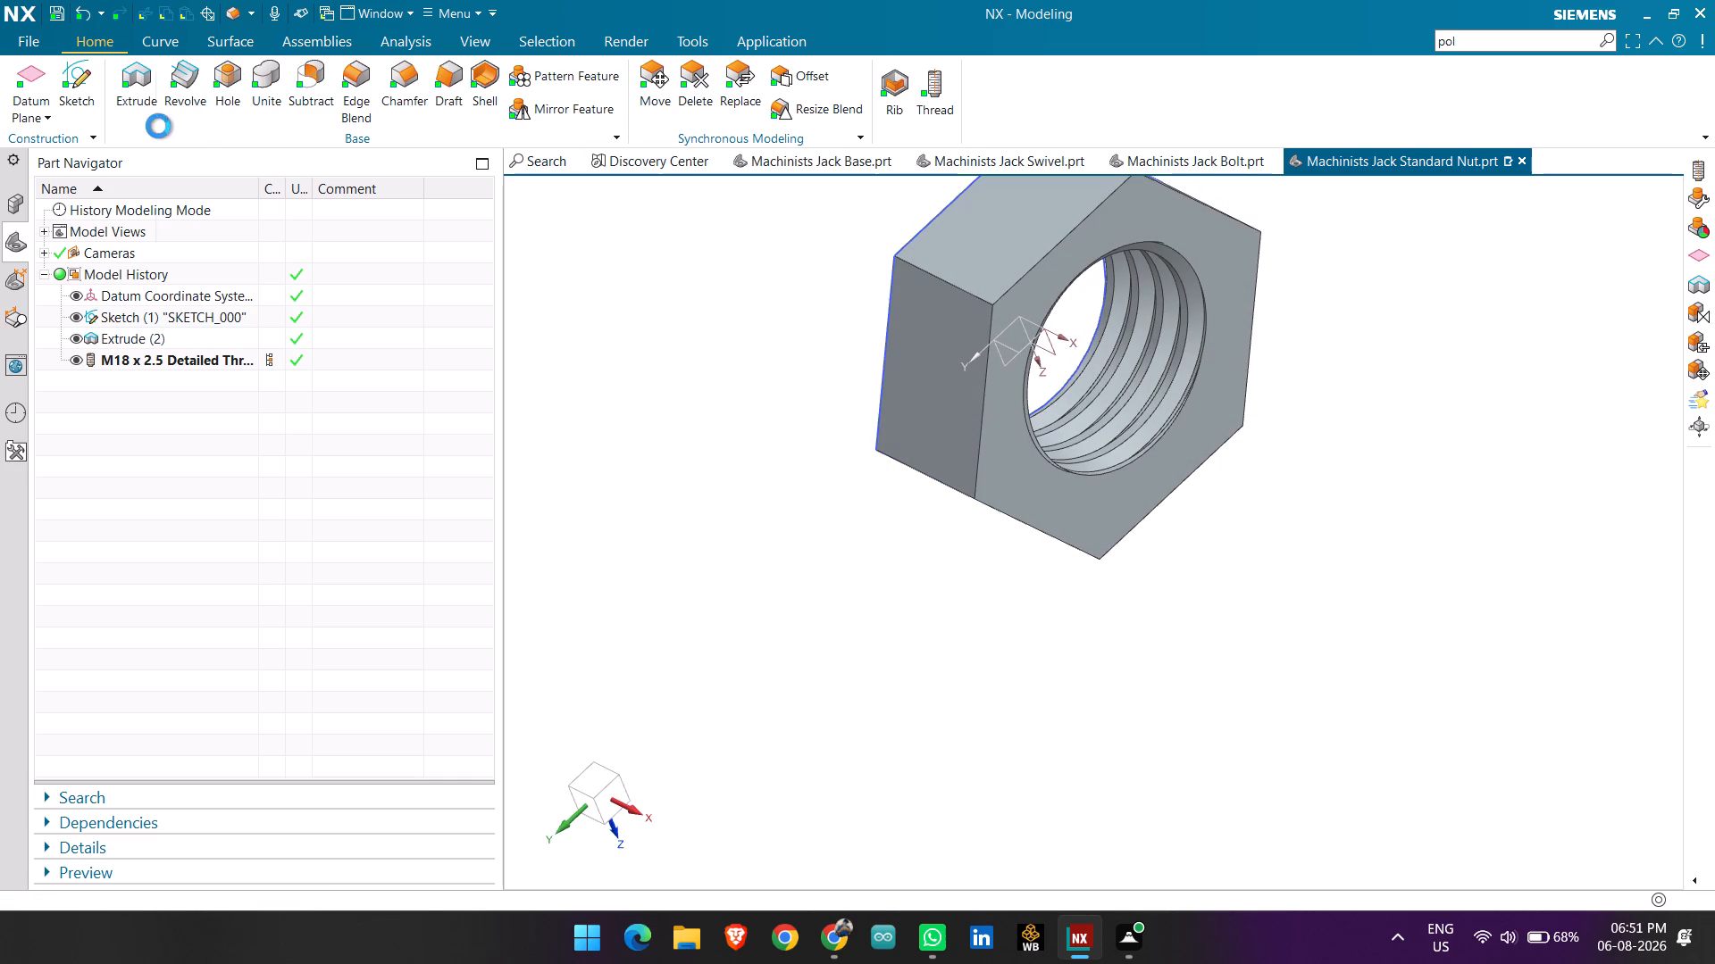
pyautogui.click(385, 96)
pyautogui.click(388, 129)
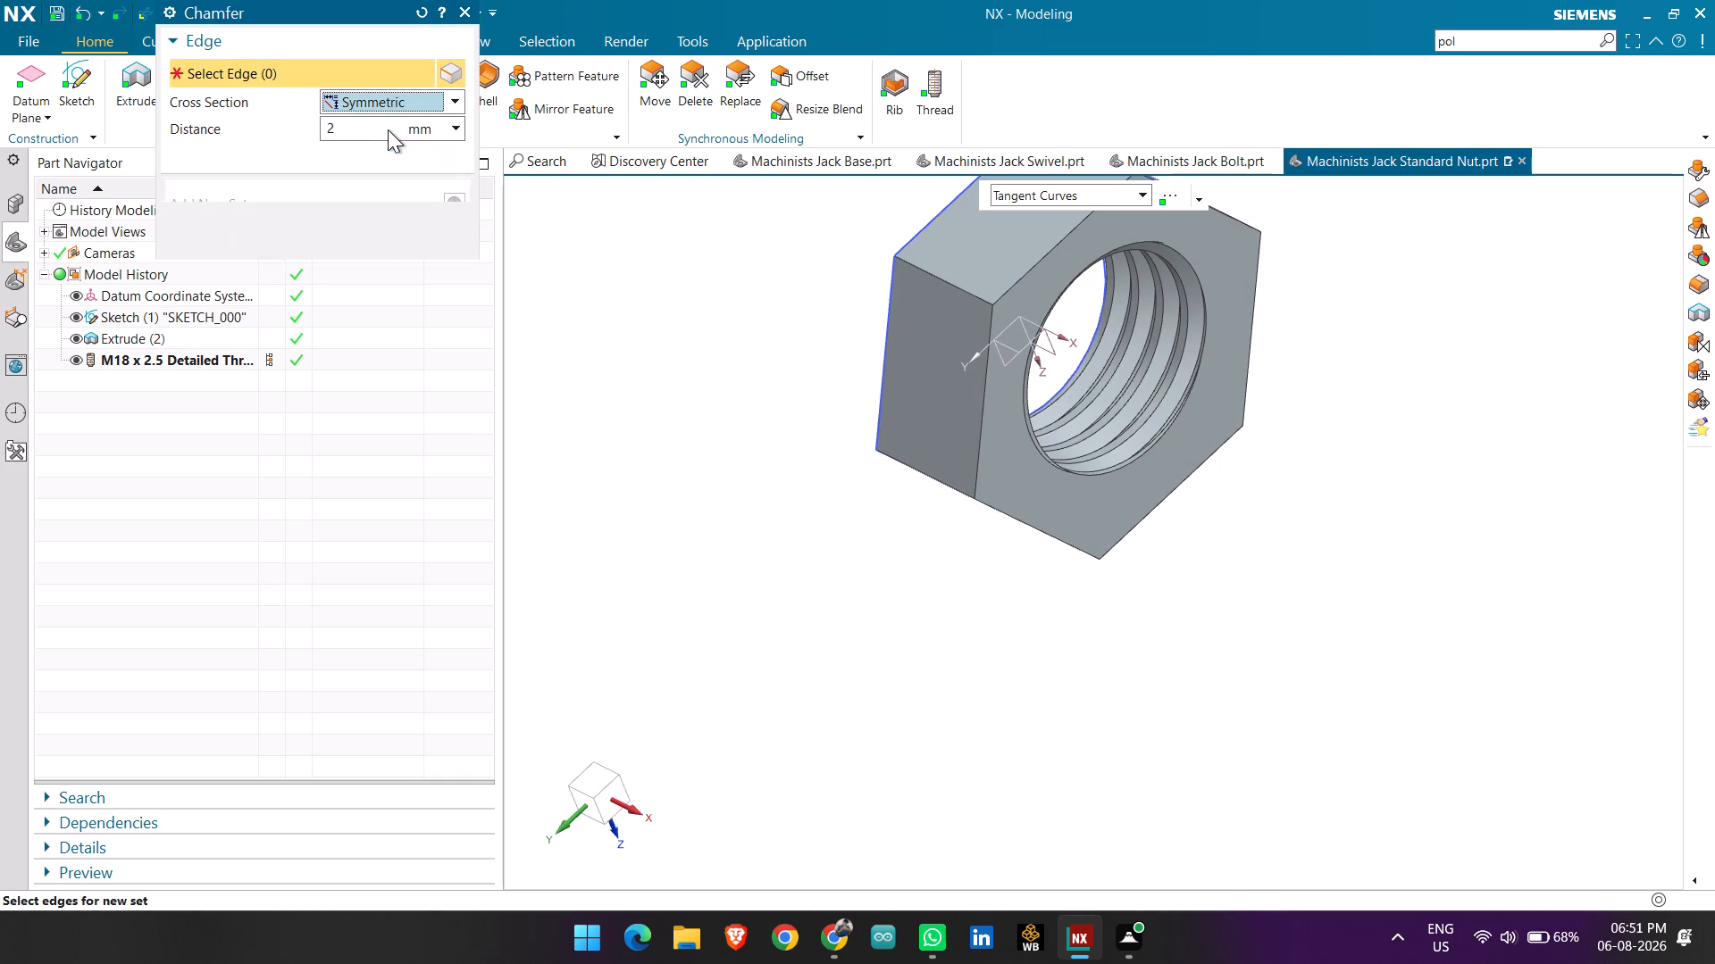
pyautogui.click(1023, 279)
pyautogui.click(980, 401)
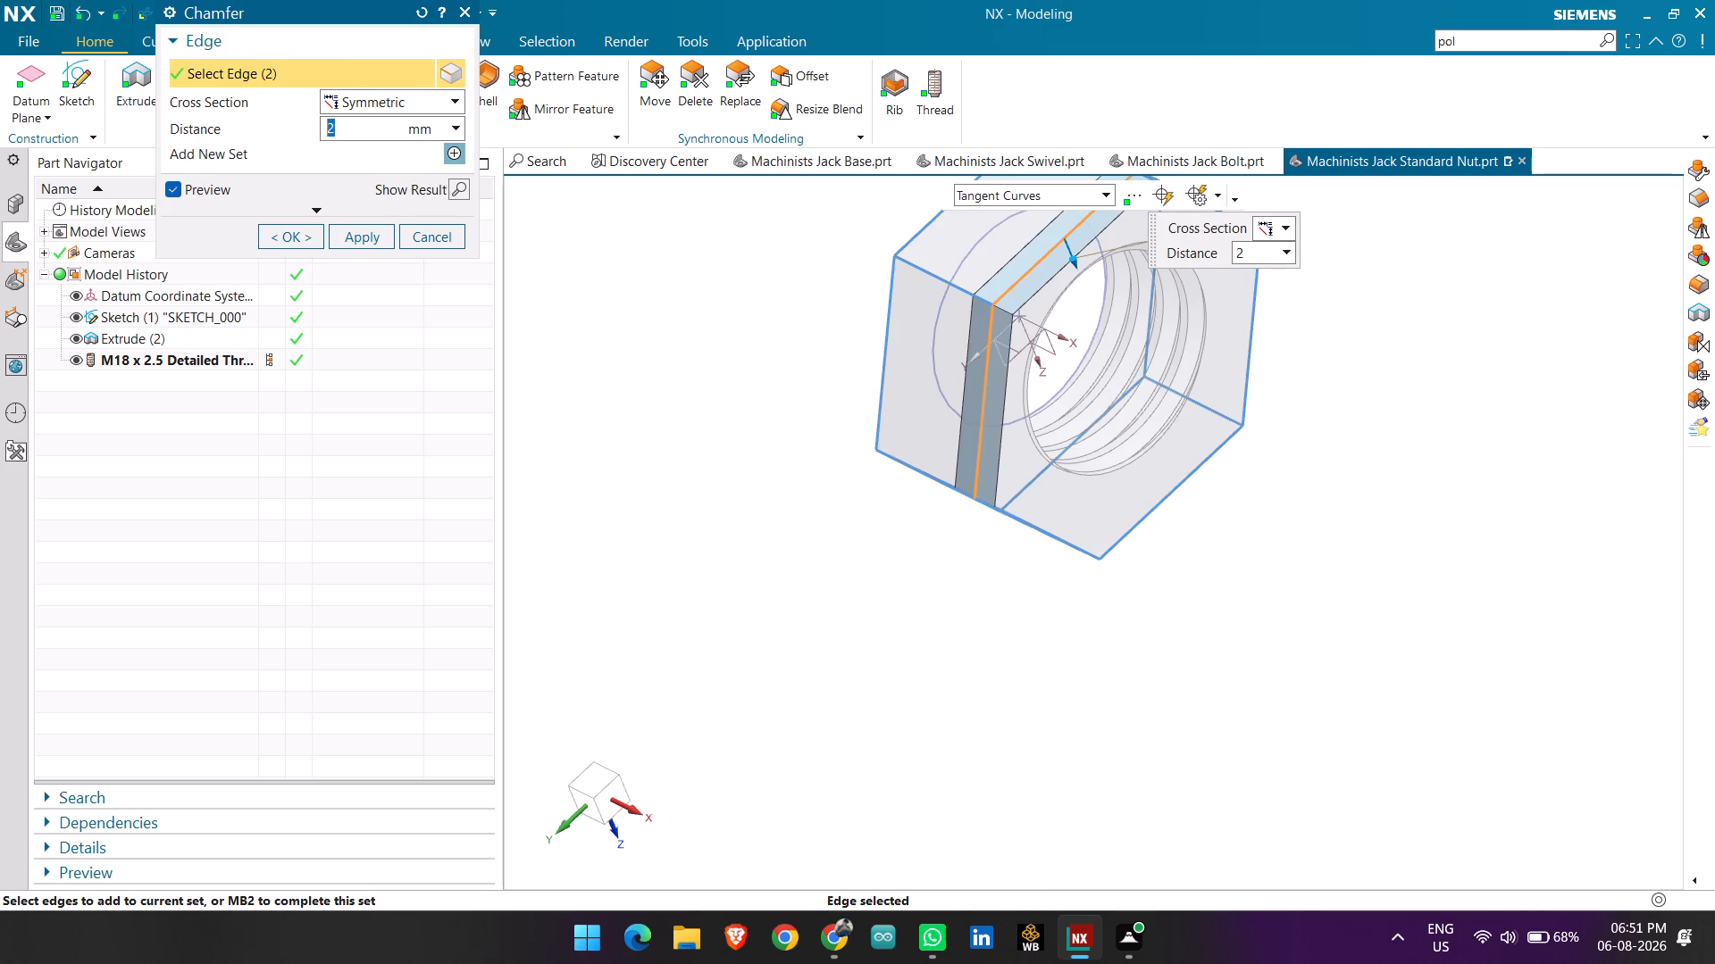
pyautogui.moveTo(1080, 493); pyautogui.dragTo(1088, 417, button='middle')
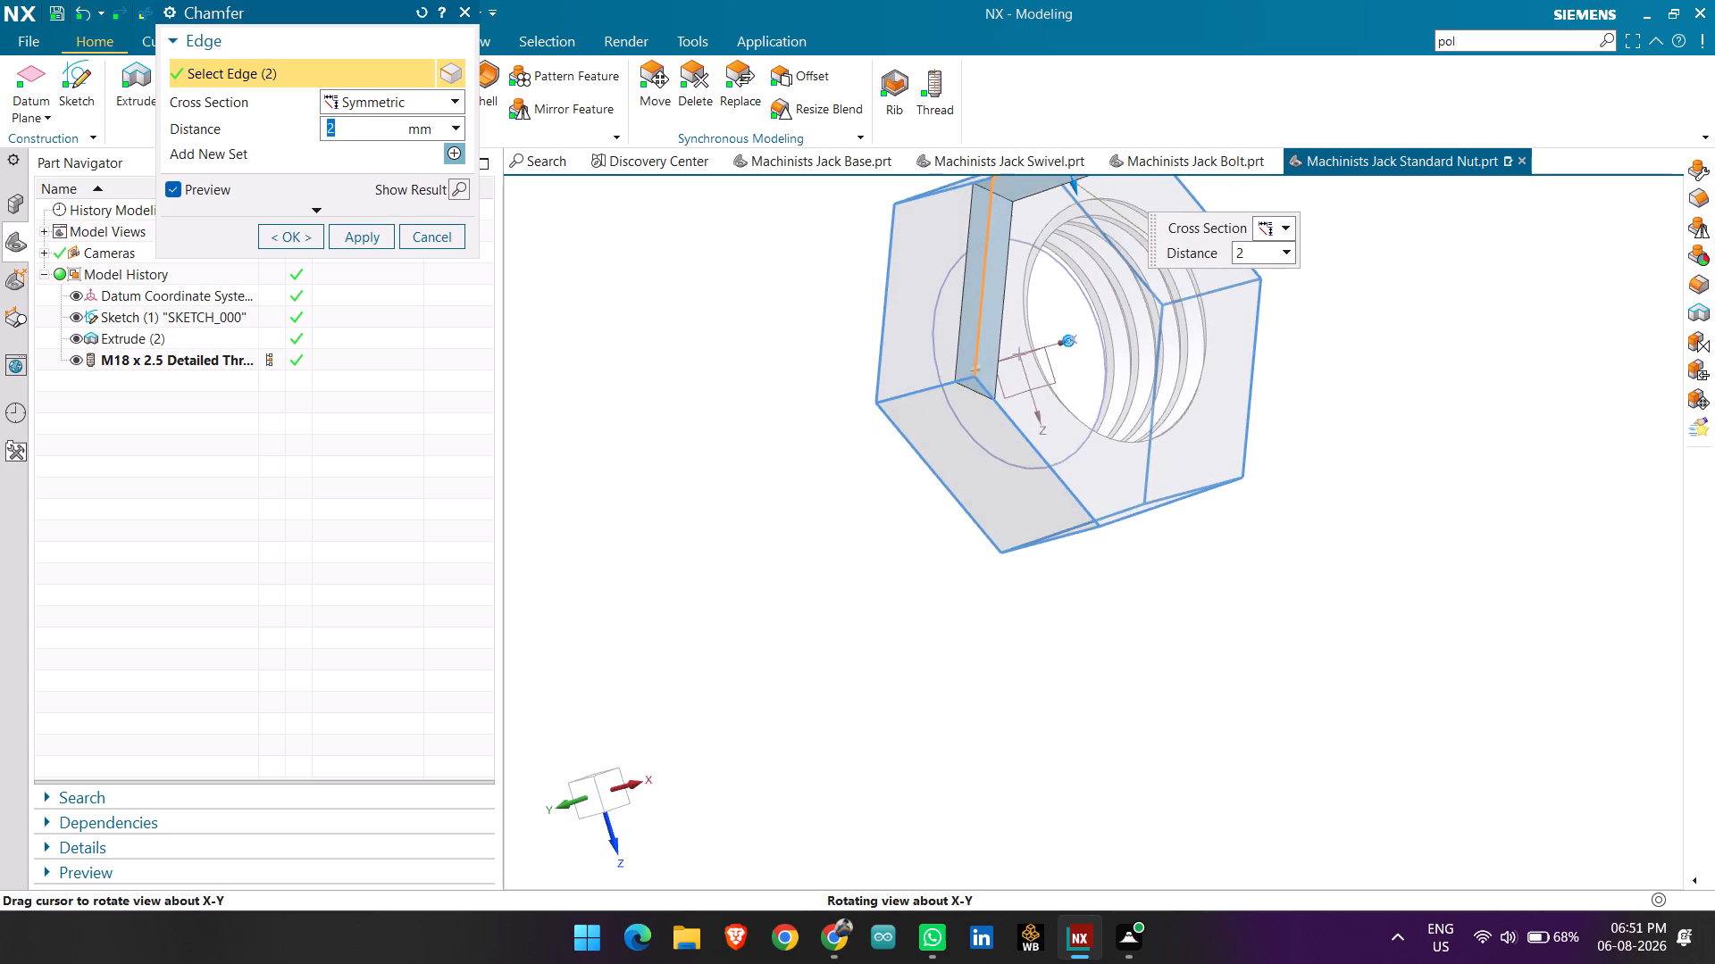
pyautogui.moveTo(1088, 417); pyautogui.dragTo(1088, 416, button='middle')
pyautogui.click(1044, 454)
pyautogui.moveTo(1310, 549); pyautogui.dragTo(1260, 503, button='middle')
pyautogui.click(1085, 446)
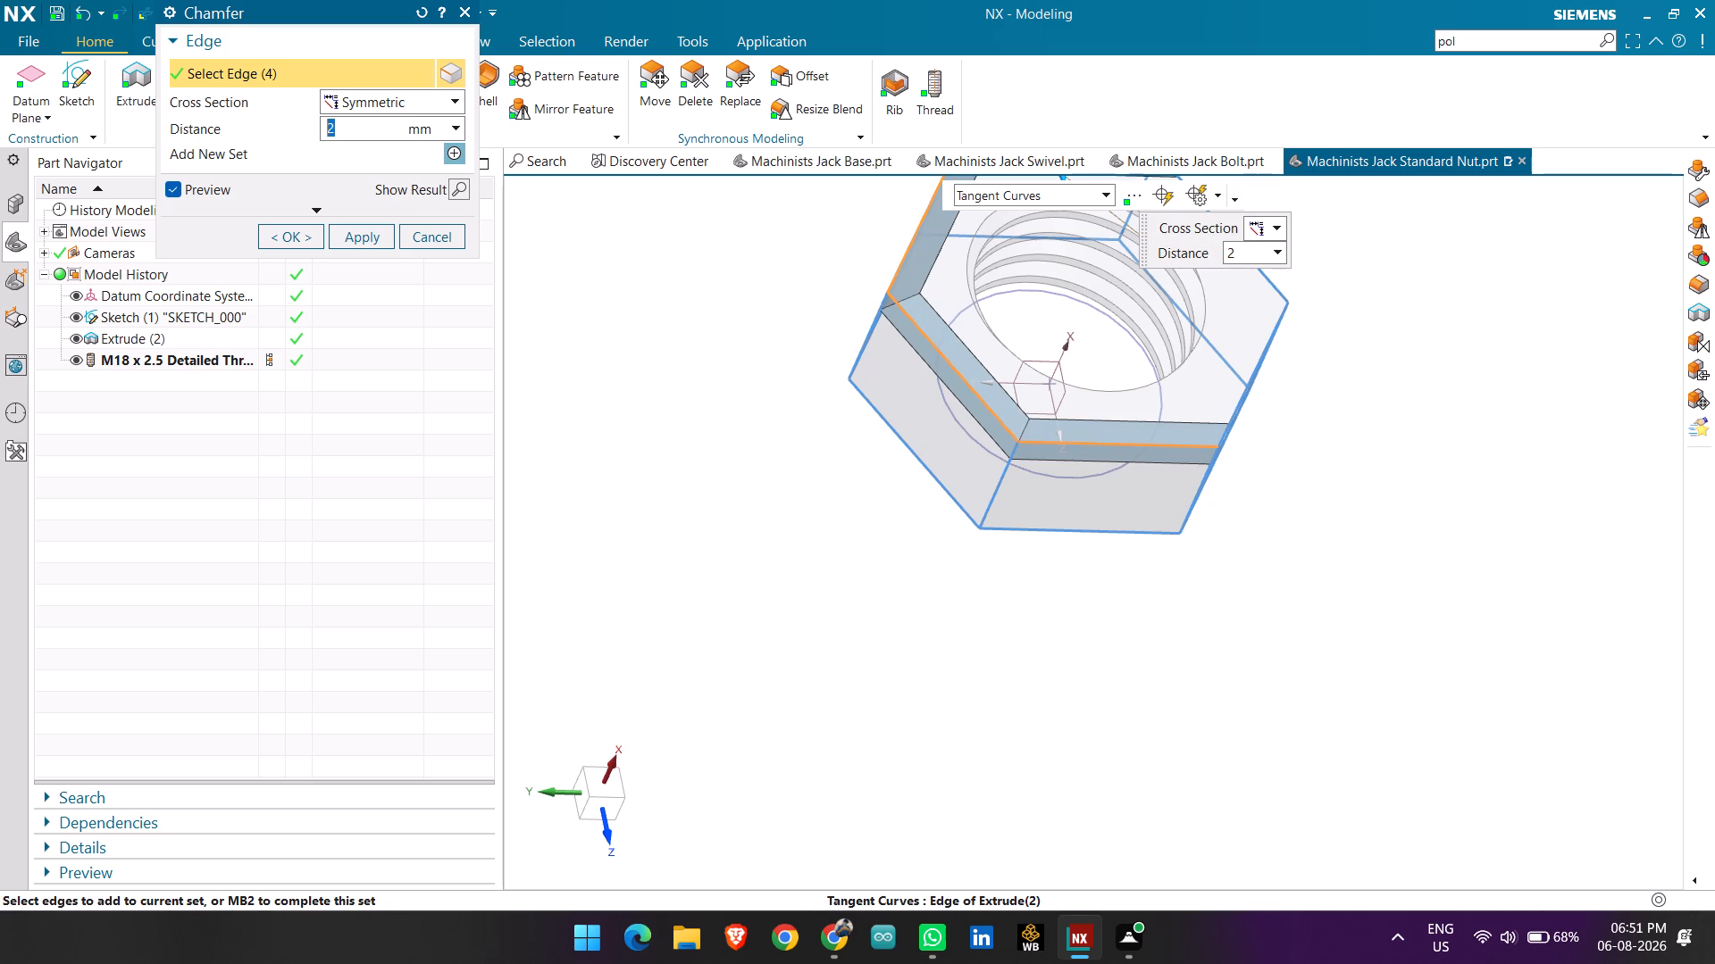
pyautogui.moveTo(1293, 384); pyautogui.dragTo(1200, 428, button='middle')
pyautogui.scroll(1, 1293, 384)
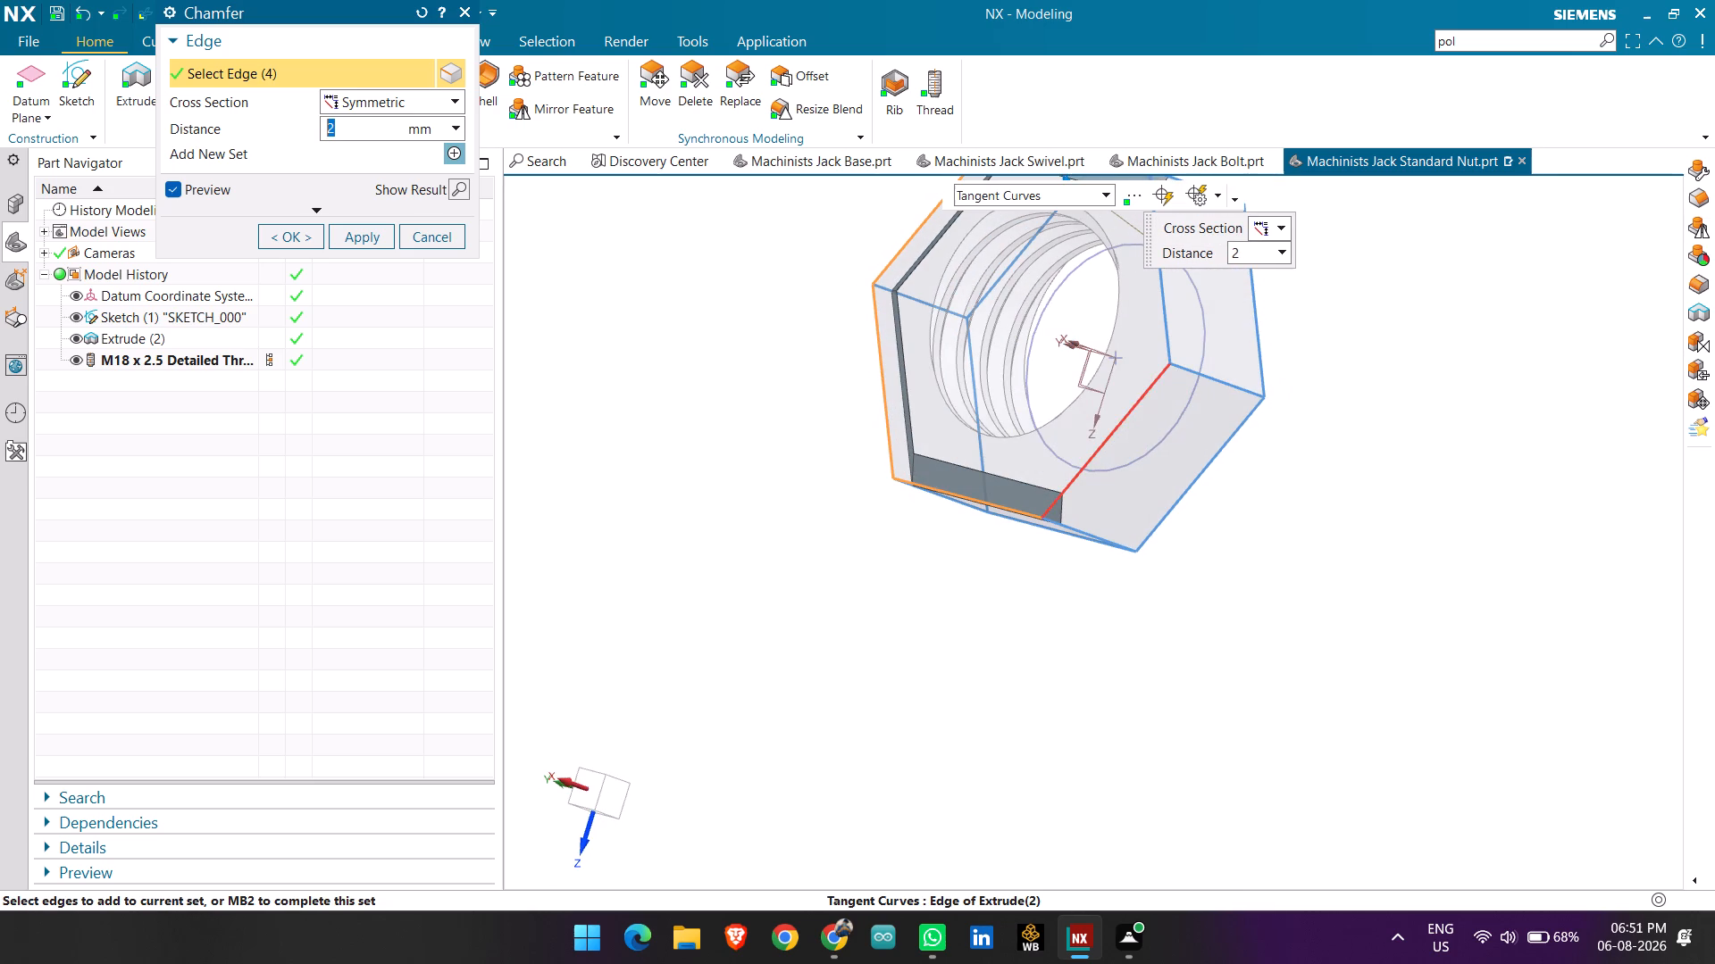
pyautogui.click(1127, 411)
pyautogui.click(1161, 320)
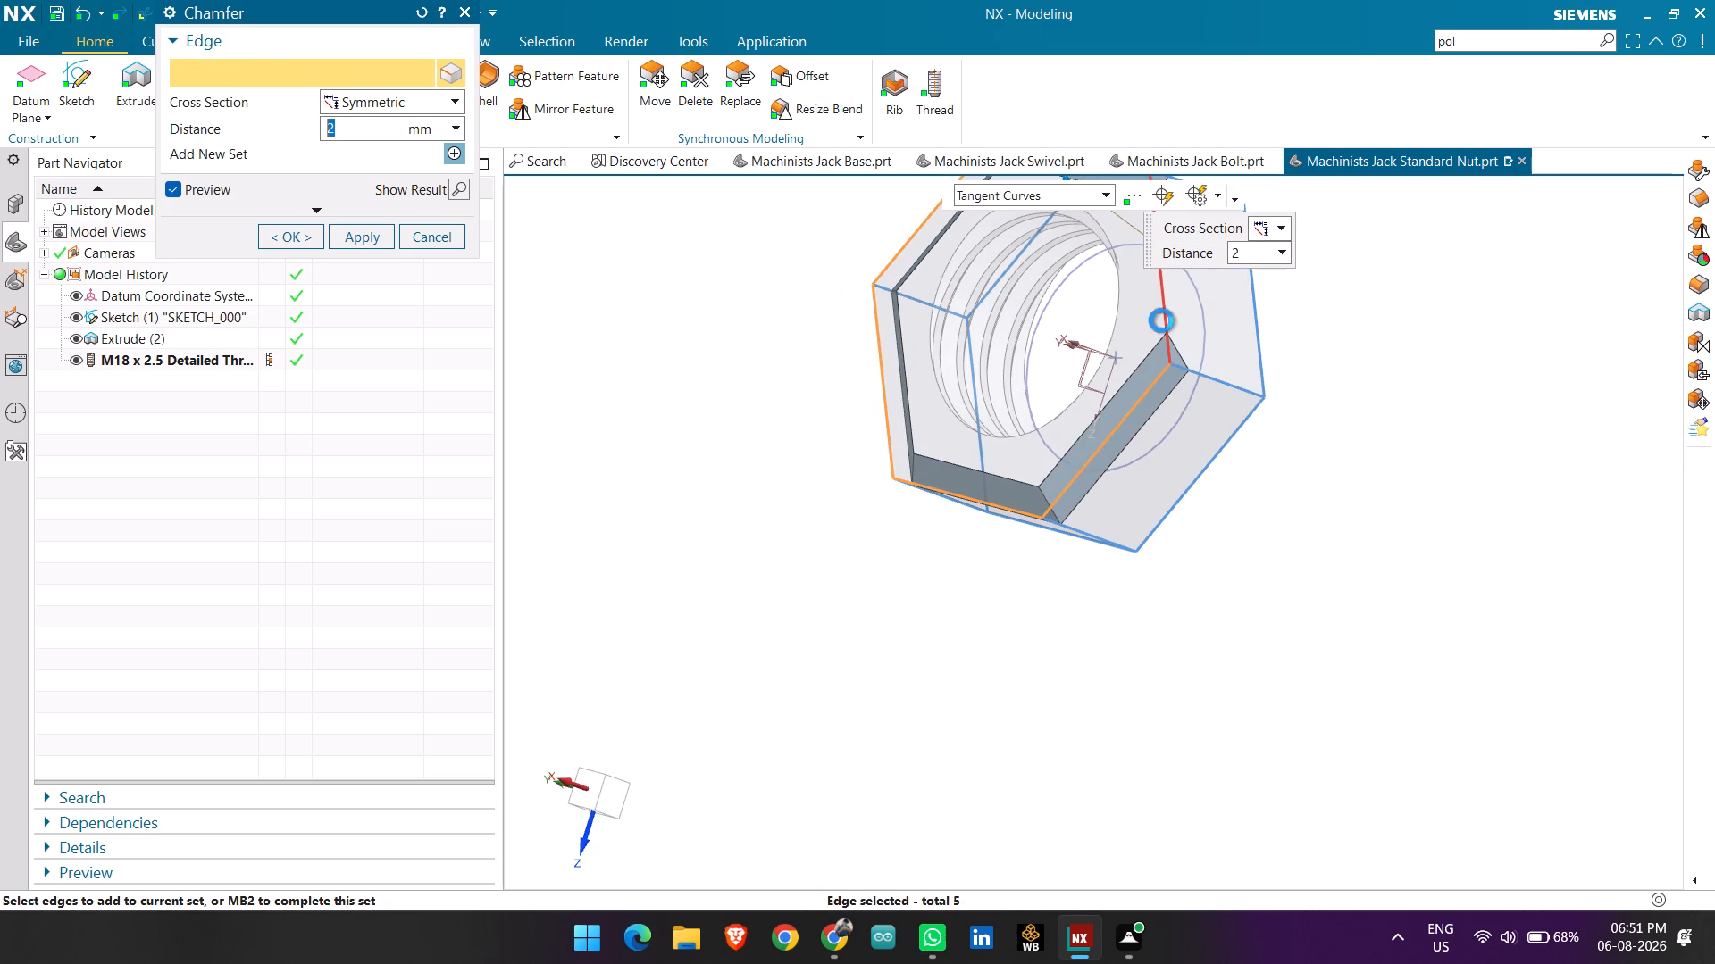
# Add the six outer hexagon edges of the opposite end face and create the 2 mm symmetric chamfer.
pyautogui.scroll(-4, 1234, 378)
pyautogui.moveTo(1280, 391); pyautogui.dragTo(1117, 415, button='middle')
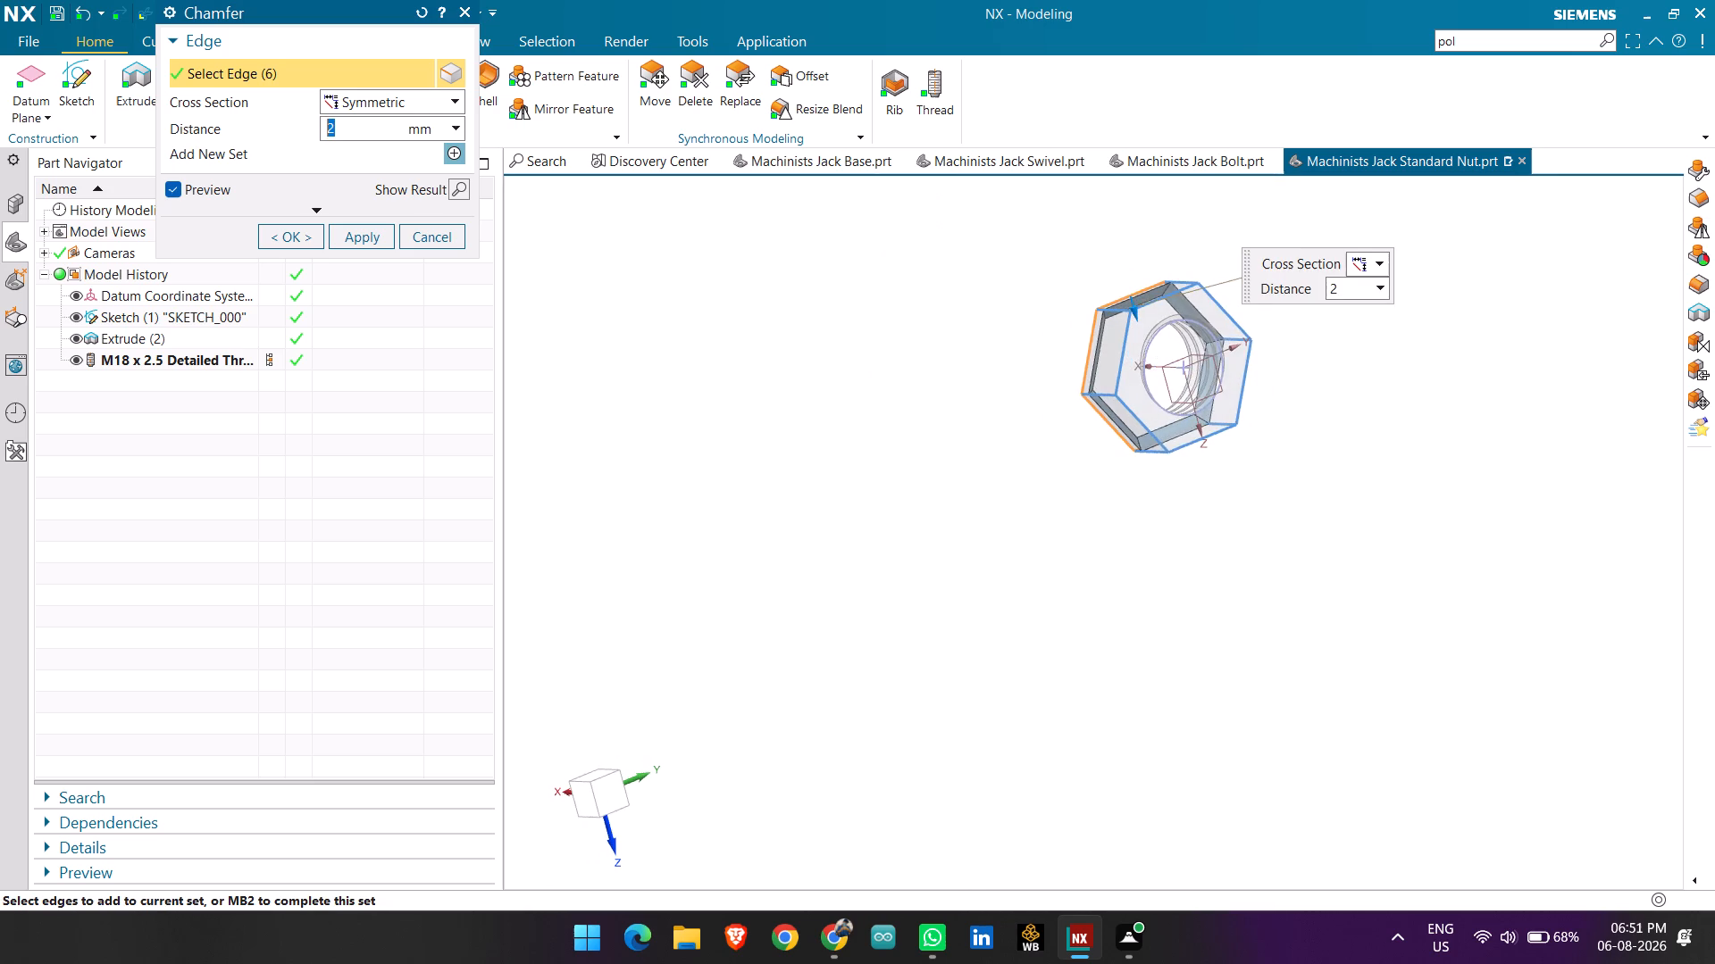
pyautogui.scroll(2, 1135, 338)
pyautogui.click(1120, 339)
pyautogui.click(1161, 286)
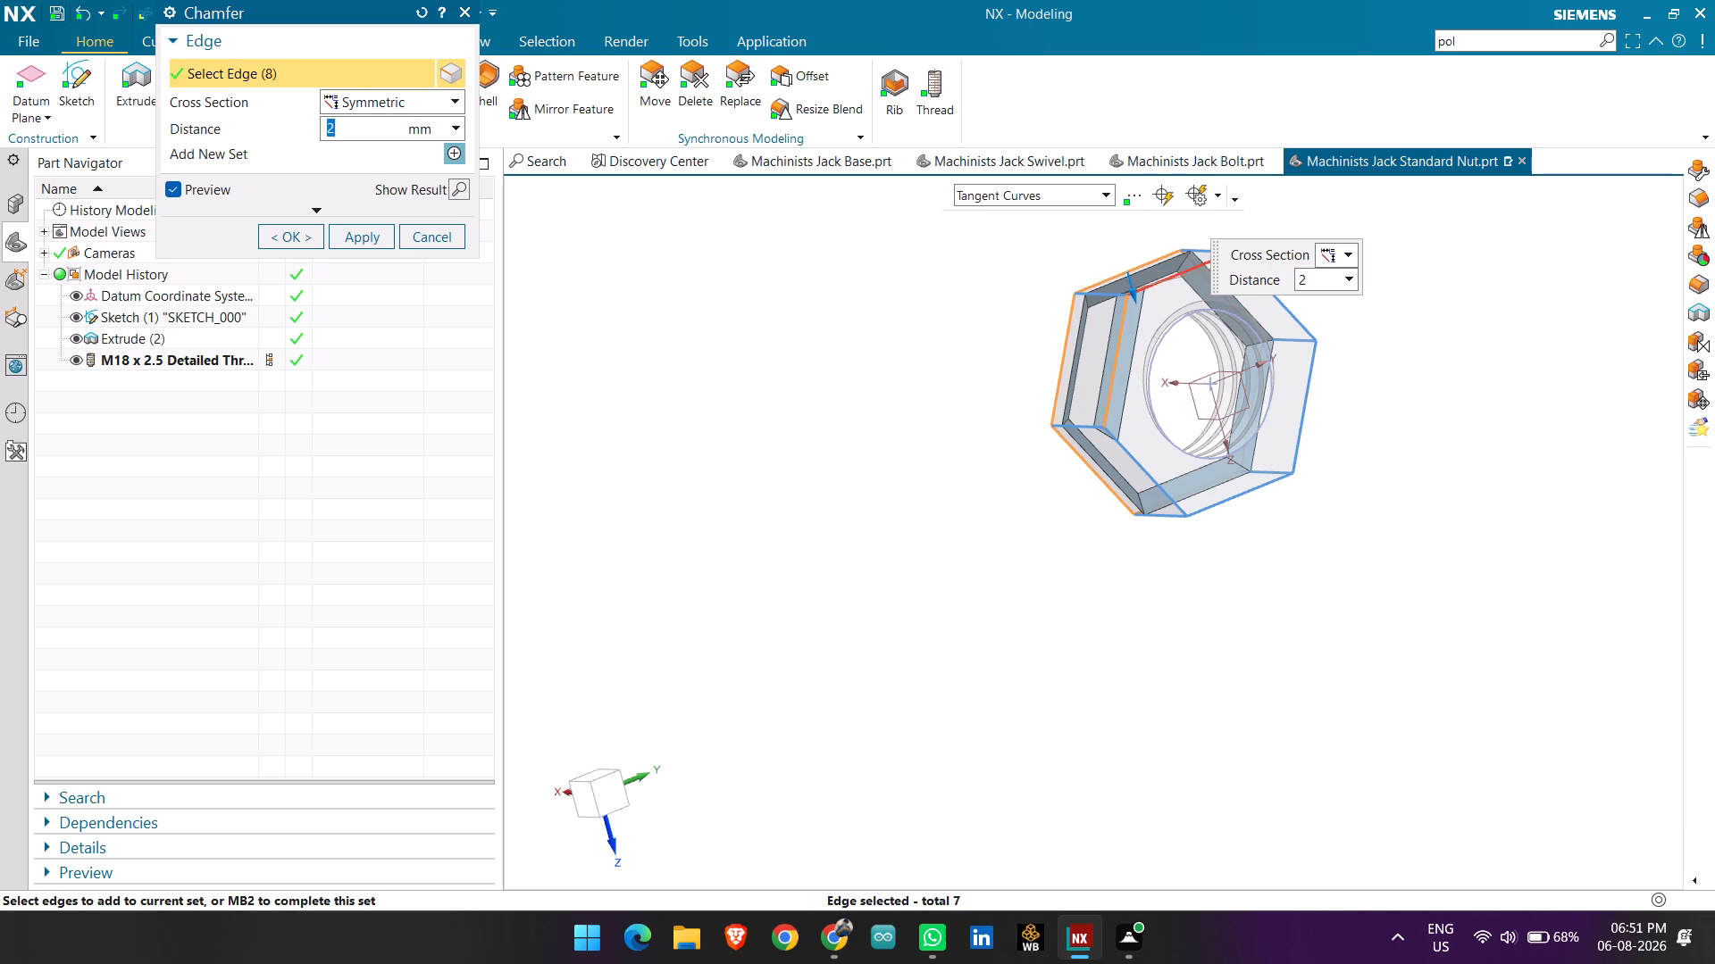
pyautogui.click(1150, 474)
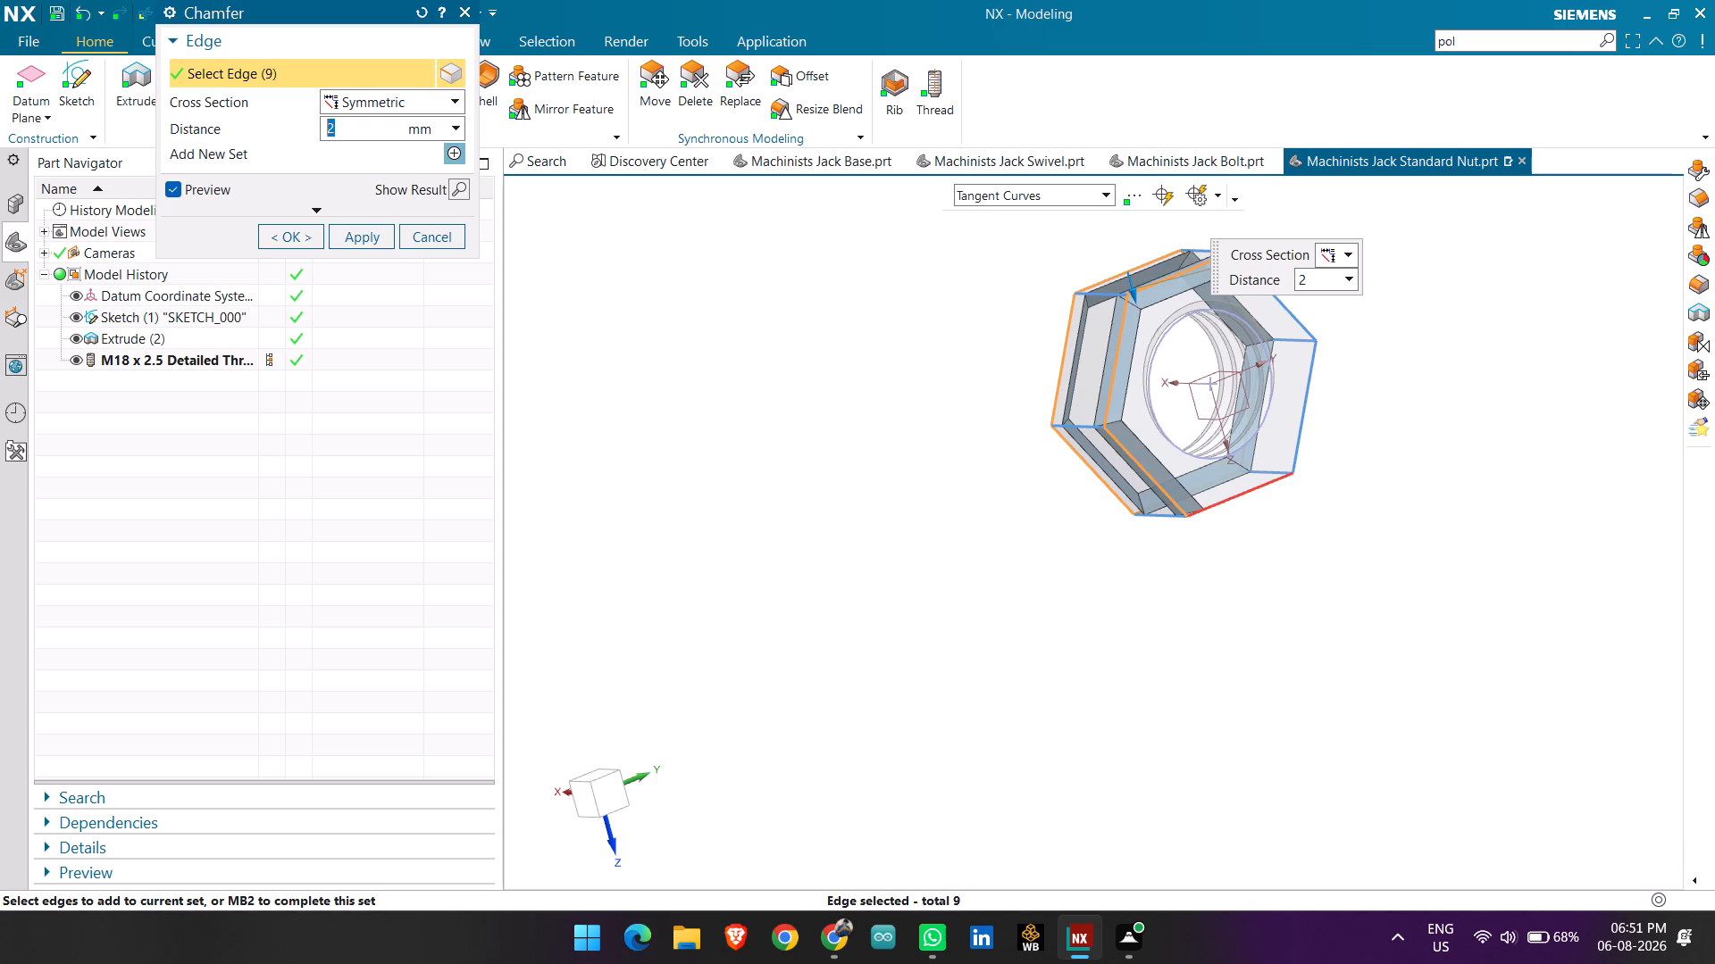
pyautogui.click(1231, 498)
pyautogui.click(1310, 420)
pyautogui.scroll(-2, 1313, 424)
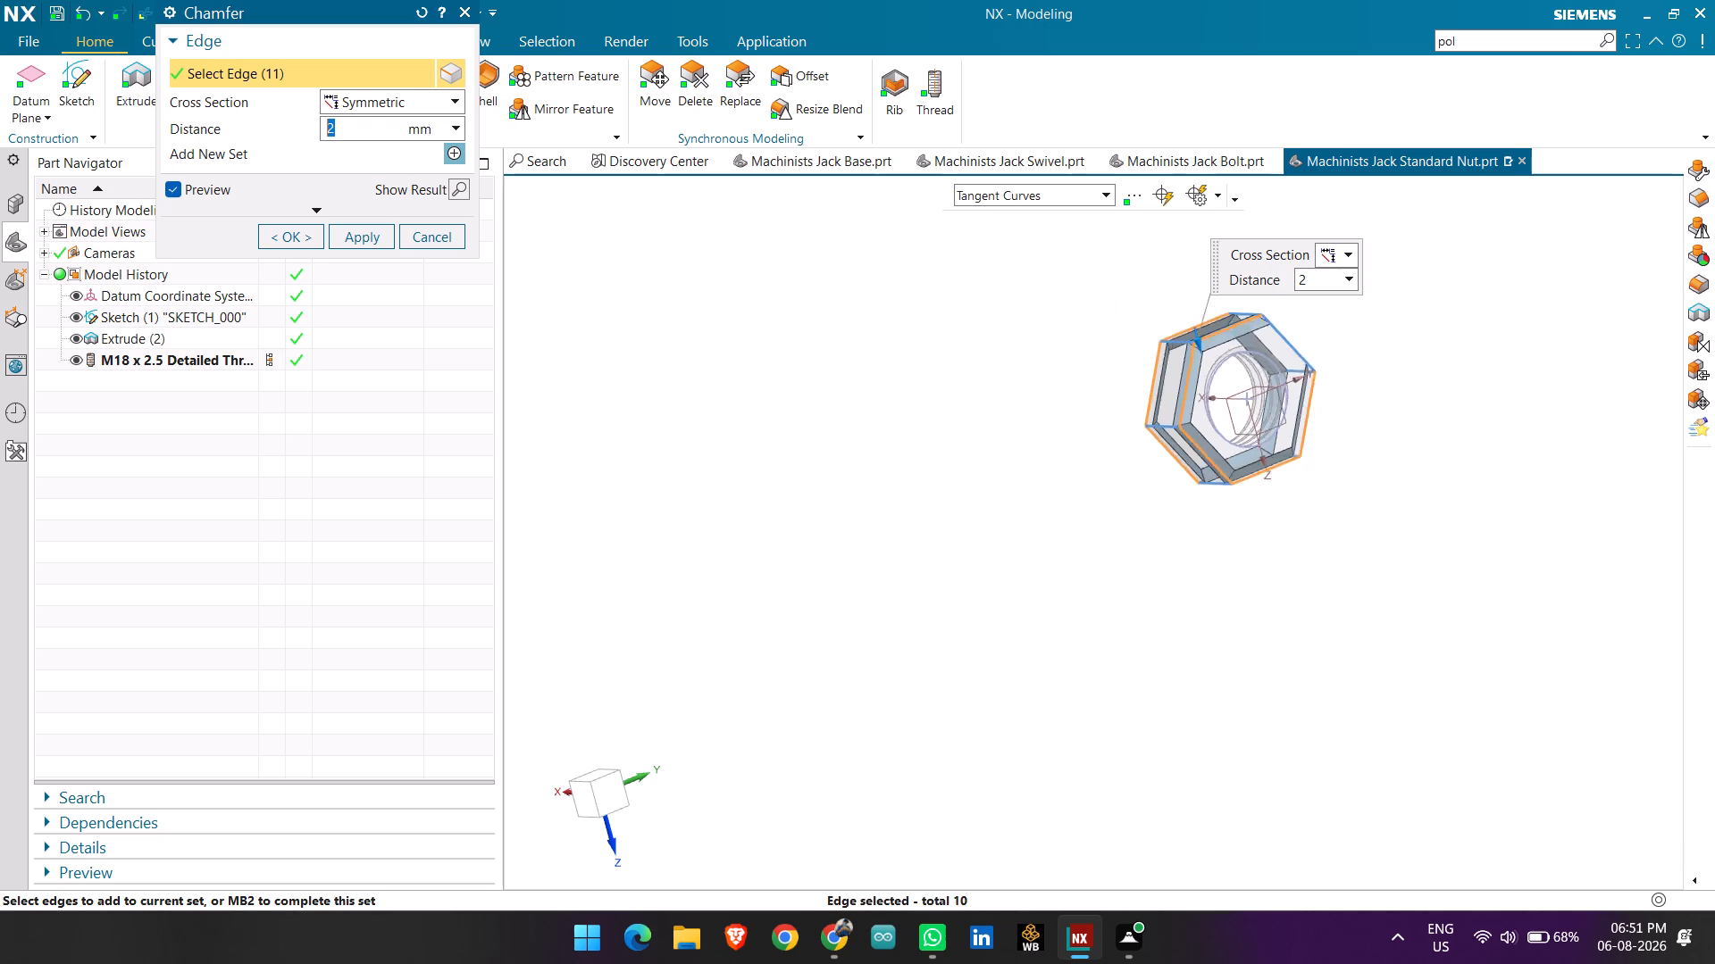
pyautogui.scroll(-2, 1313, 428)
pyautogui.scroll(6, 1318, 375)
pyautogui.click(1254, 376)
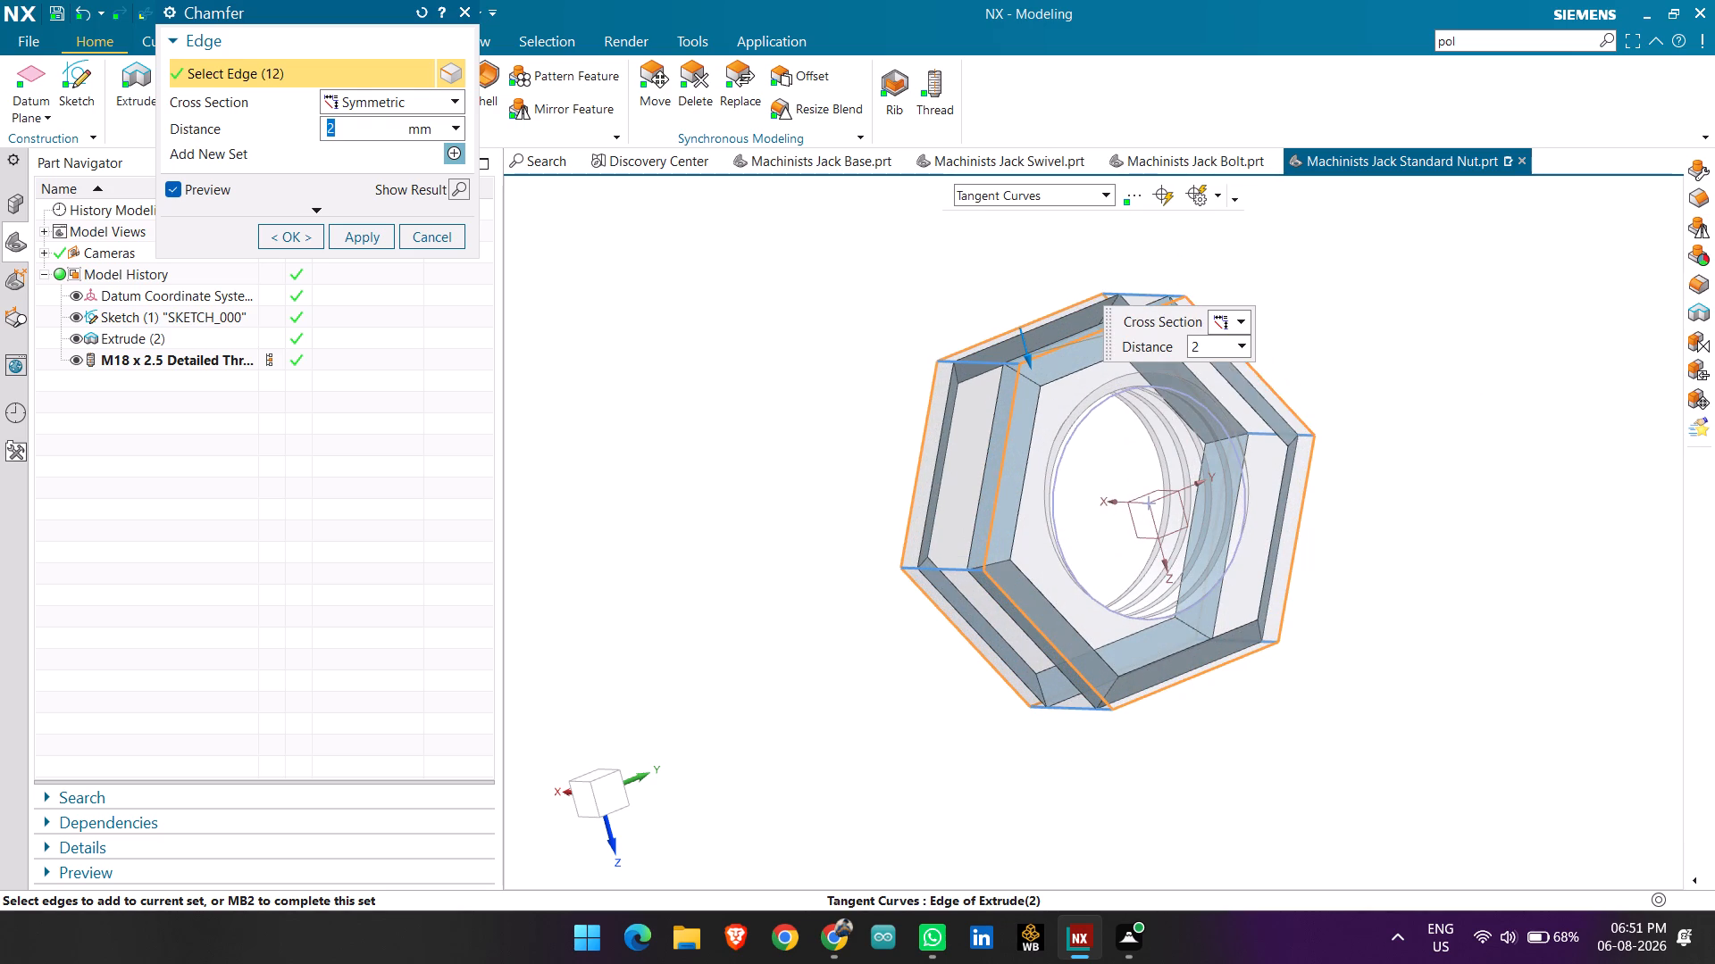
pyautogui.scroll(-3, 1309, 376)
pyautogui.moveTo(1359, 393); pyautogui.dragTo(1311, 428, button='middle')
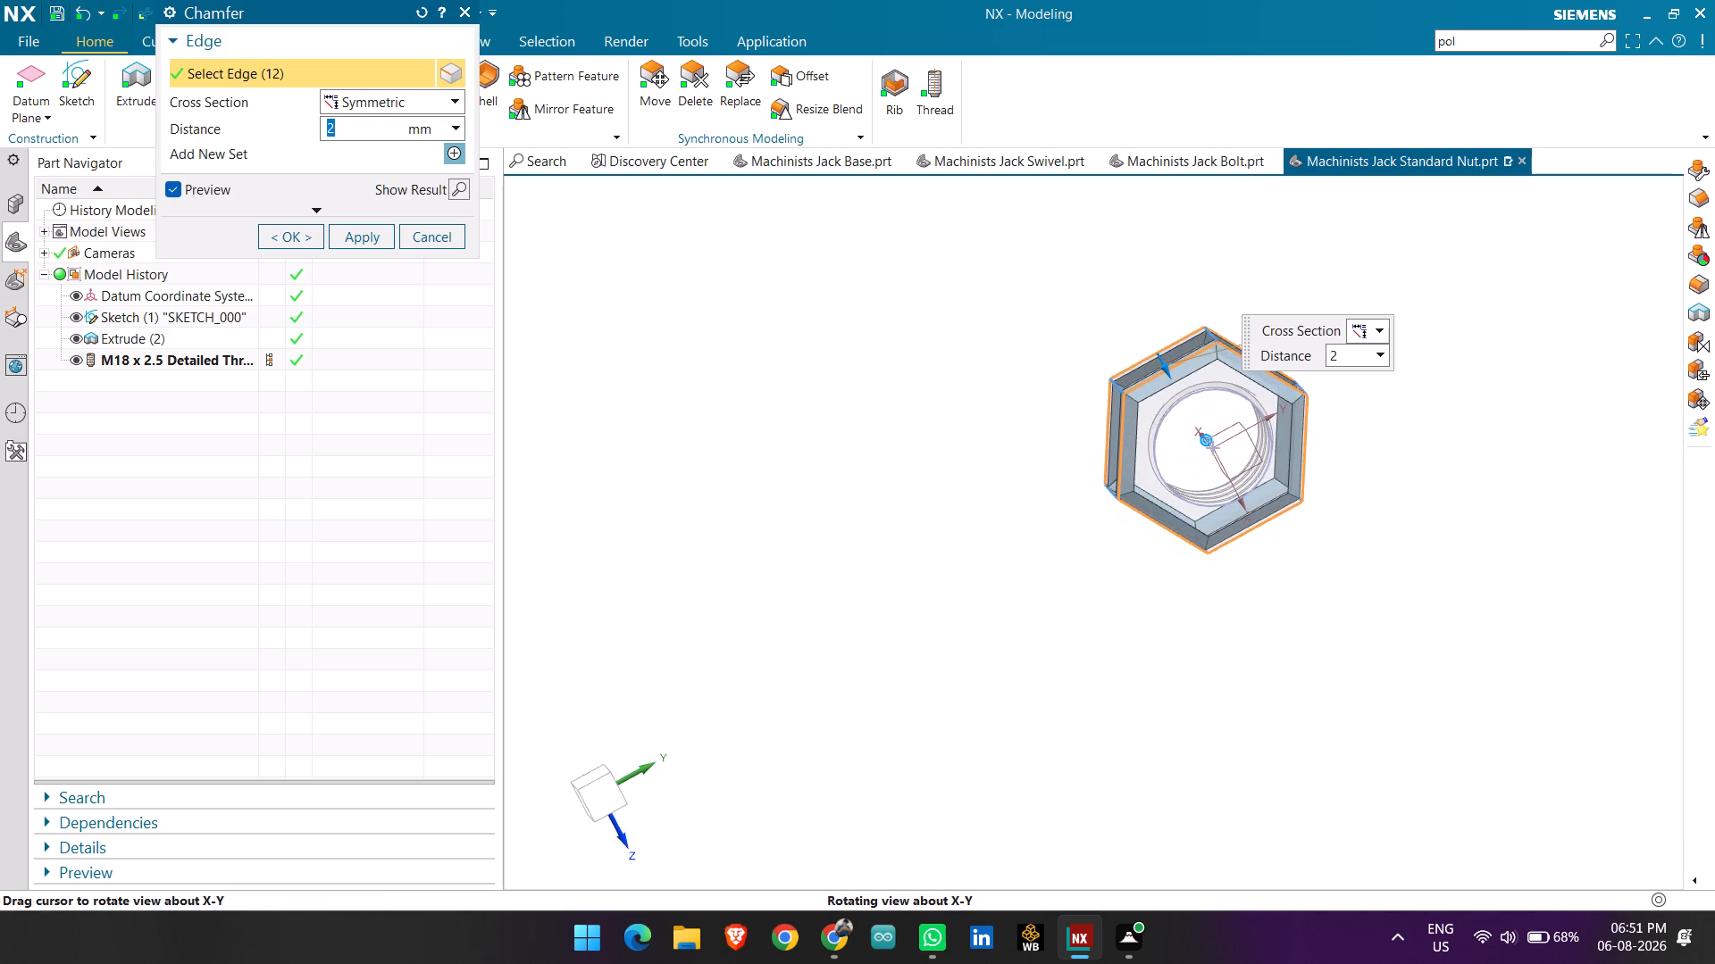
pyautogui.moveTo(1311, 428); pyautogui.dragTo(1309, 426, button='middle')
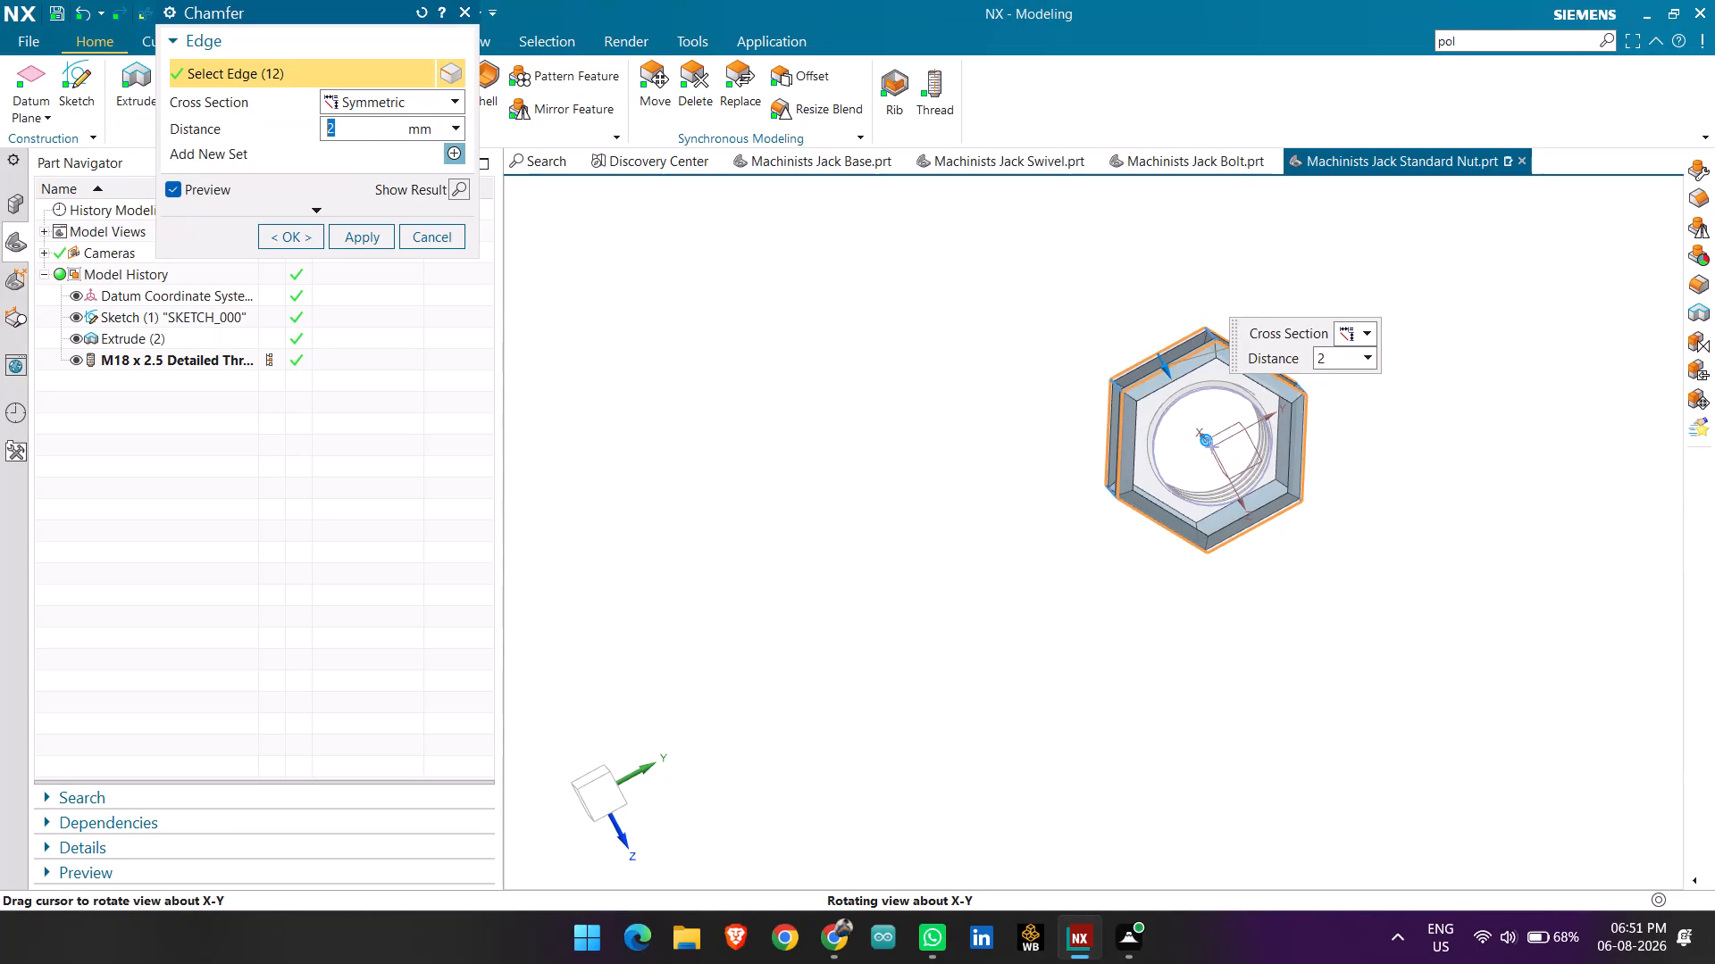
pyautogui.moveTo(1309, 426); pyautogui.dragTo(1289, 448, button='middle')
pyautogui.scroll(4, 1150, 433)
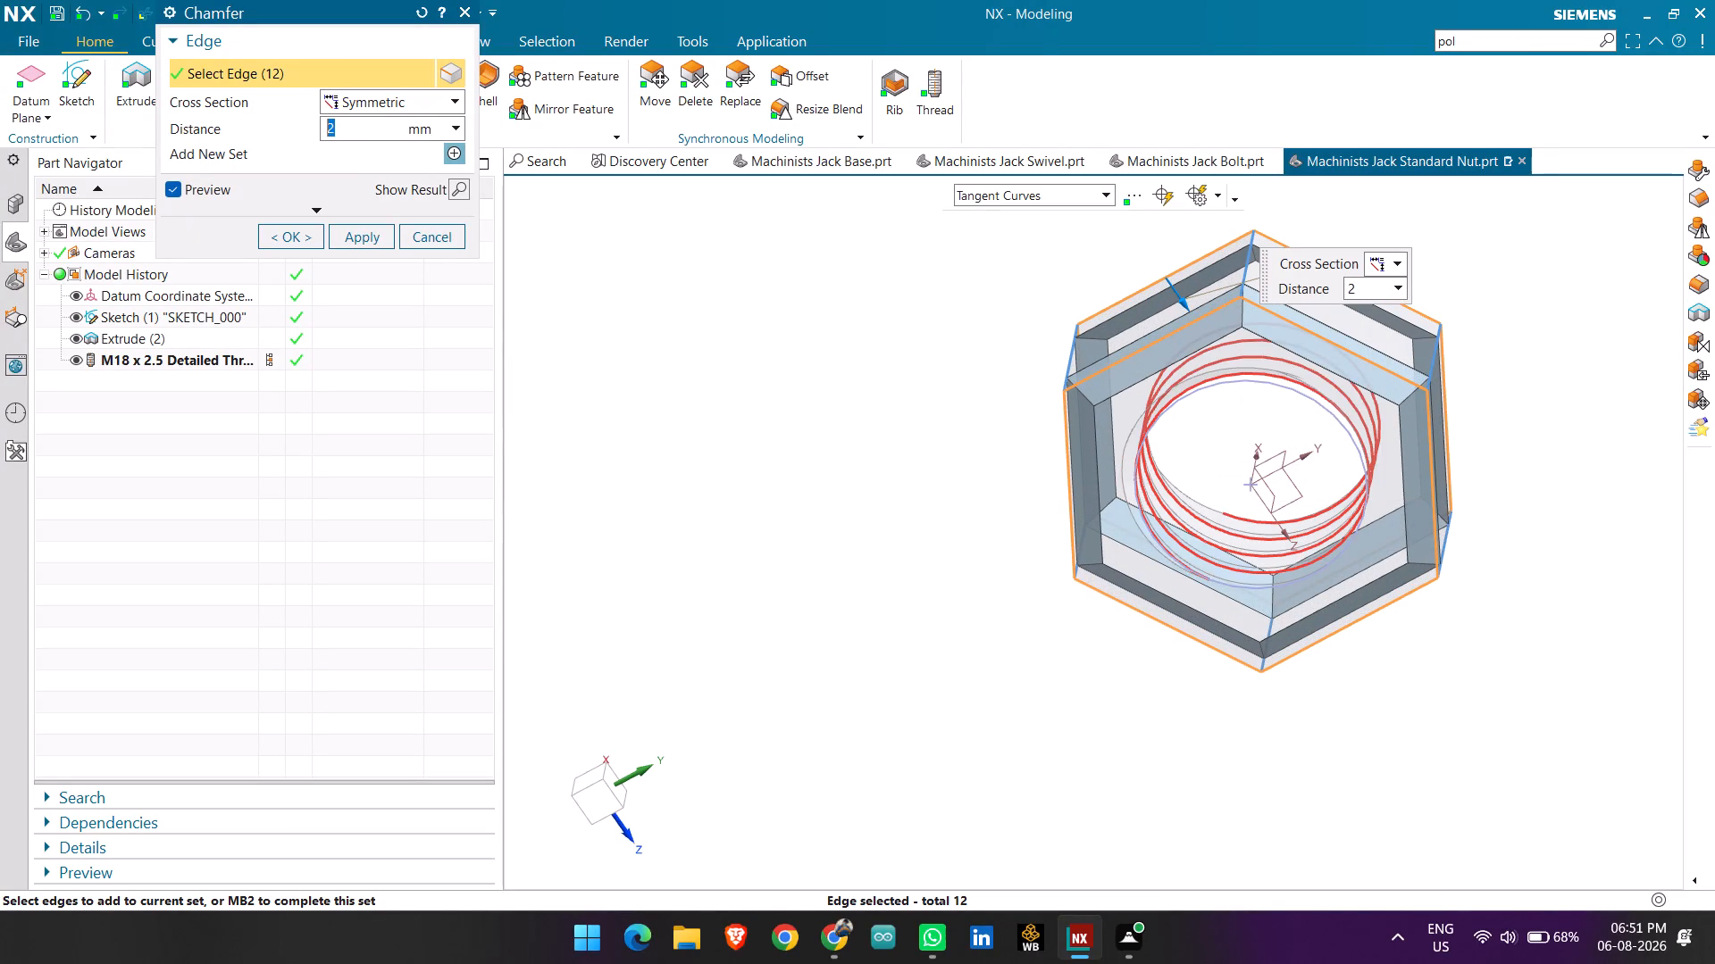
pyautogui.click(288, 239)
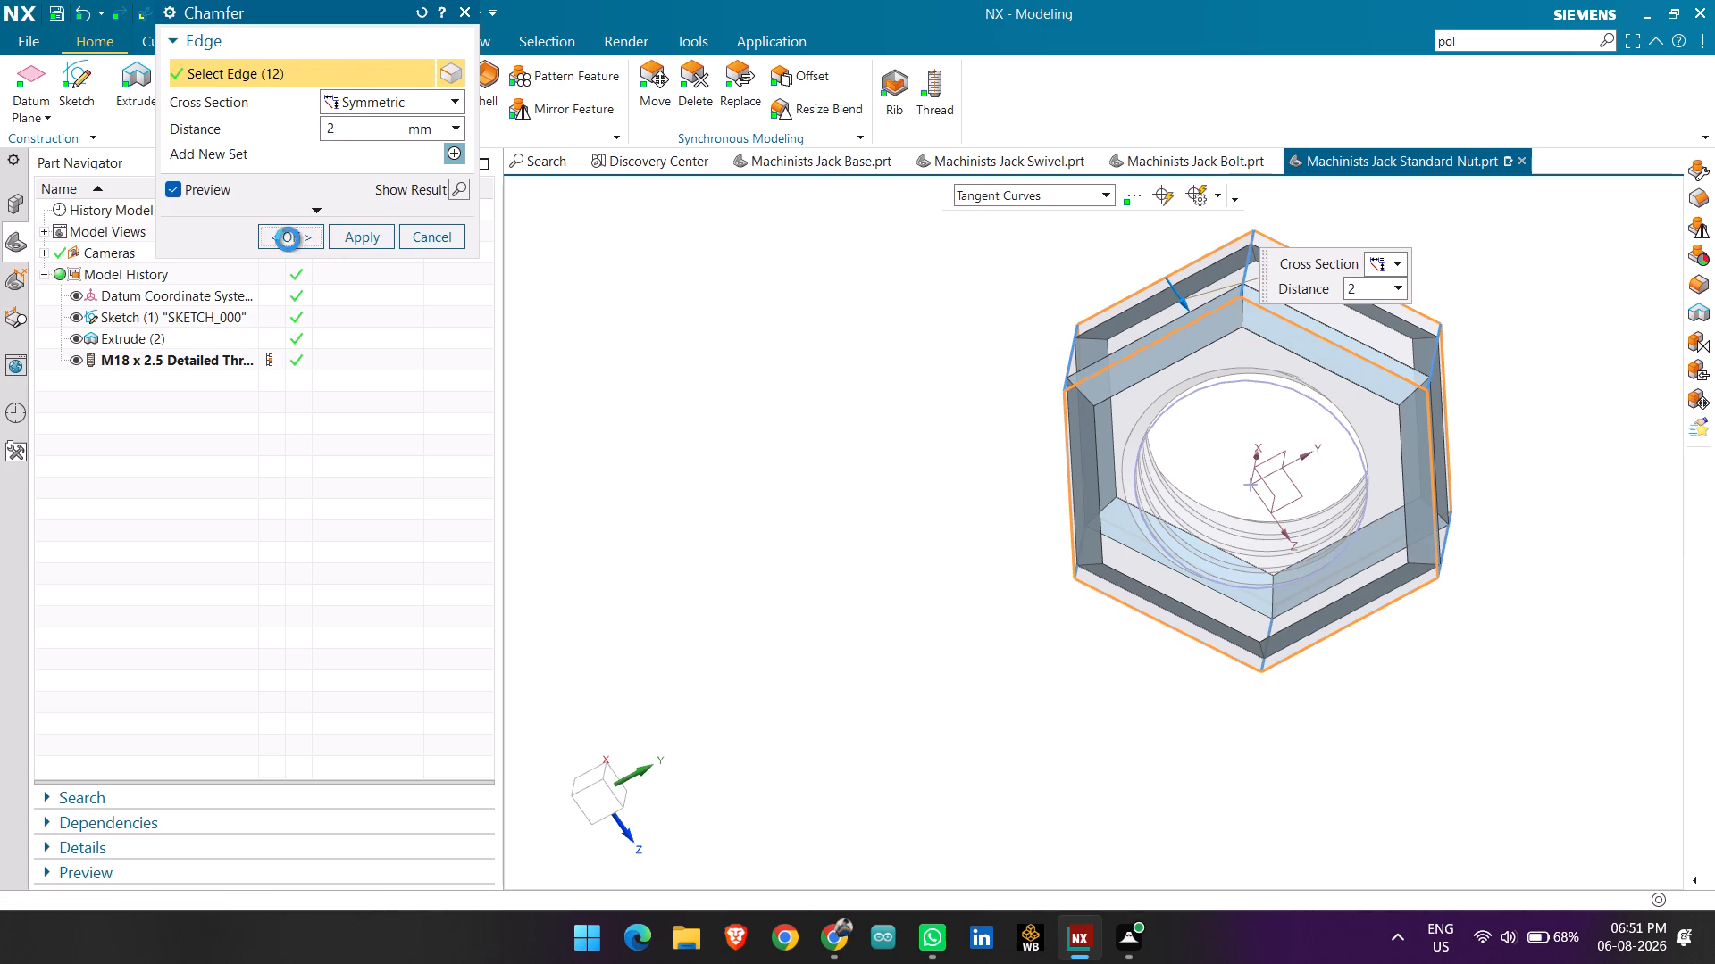
# Examine the chamfered hexagon edges and the threaded bore from both end faces and the sides of the nut.
pyautogui.scroll(-2, 905, 395)
pyautogui.moveTo(1350, 424); pyautogui.dragTo(1200, 617, button='middle')
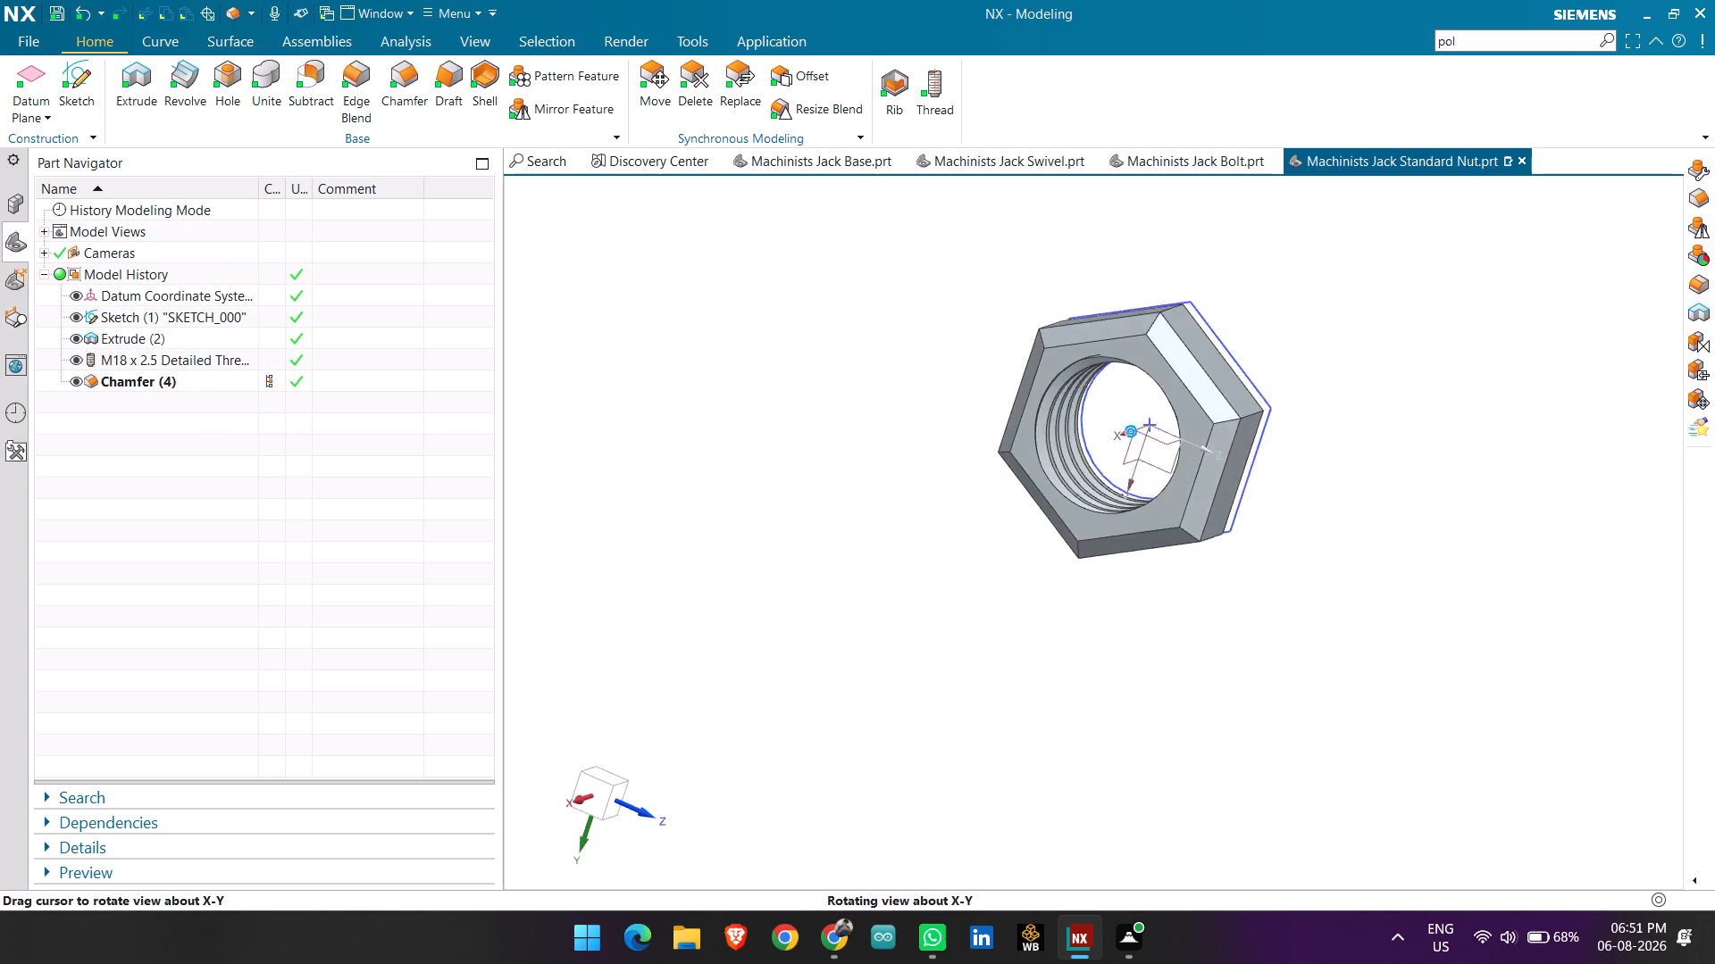
pyautogui.moveTo(1200, 617); pyautogui.dragTo(1119, 569, button='middle')
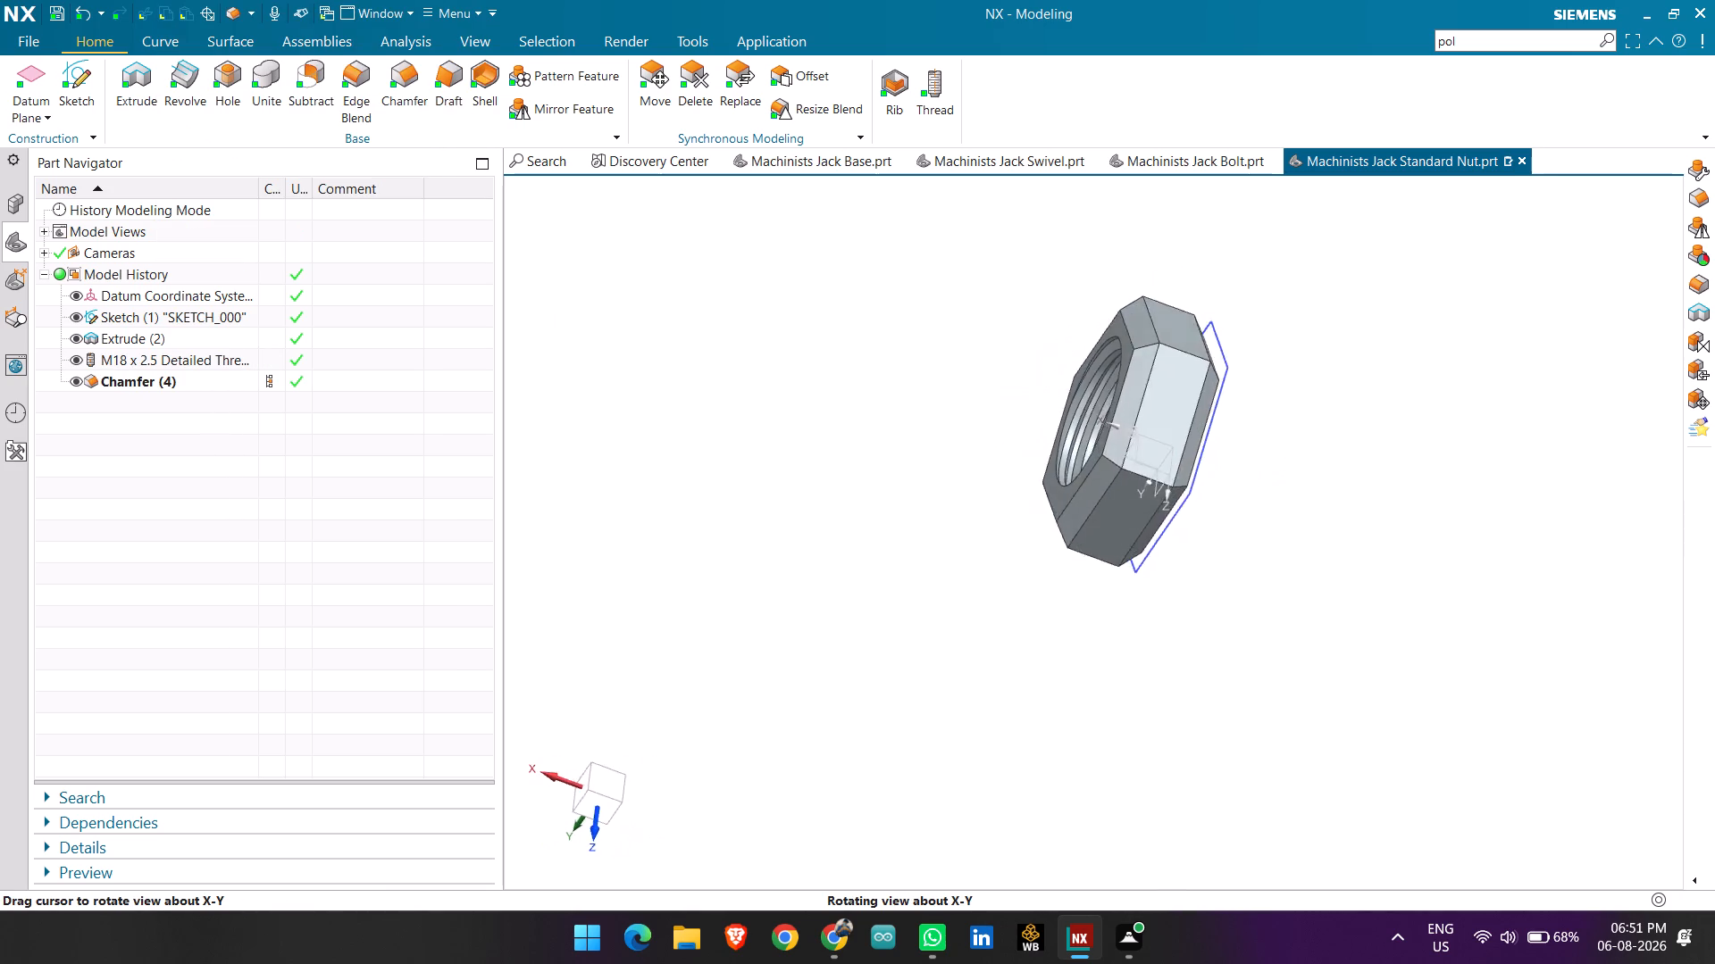
pyautogui.moveTo(1119, 569); pyautogui.dragTo(1406, 581, button='middle')
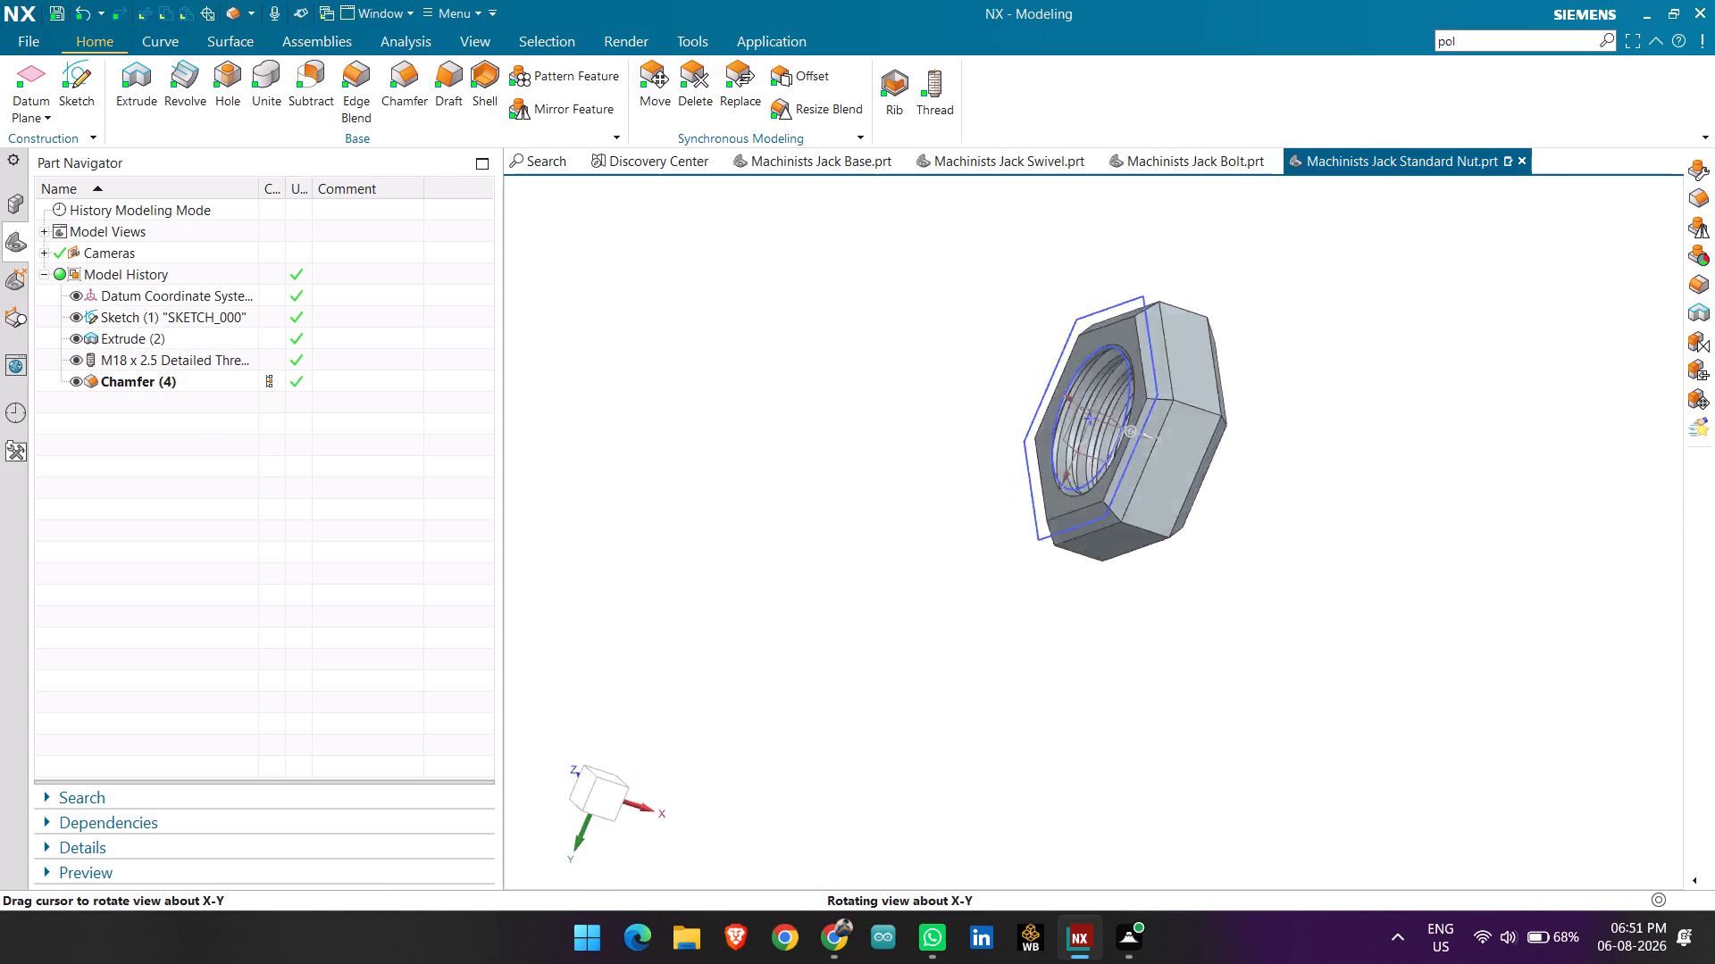
pyautogui.moveTo(1406, 581); pyautogui.dragTo(1258, 474, button='middle')
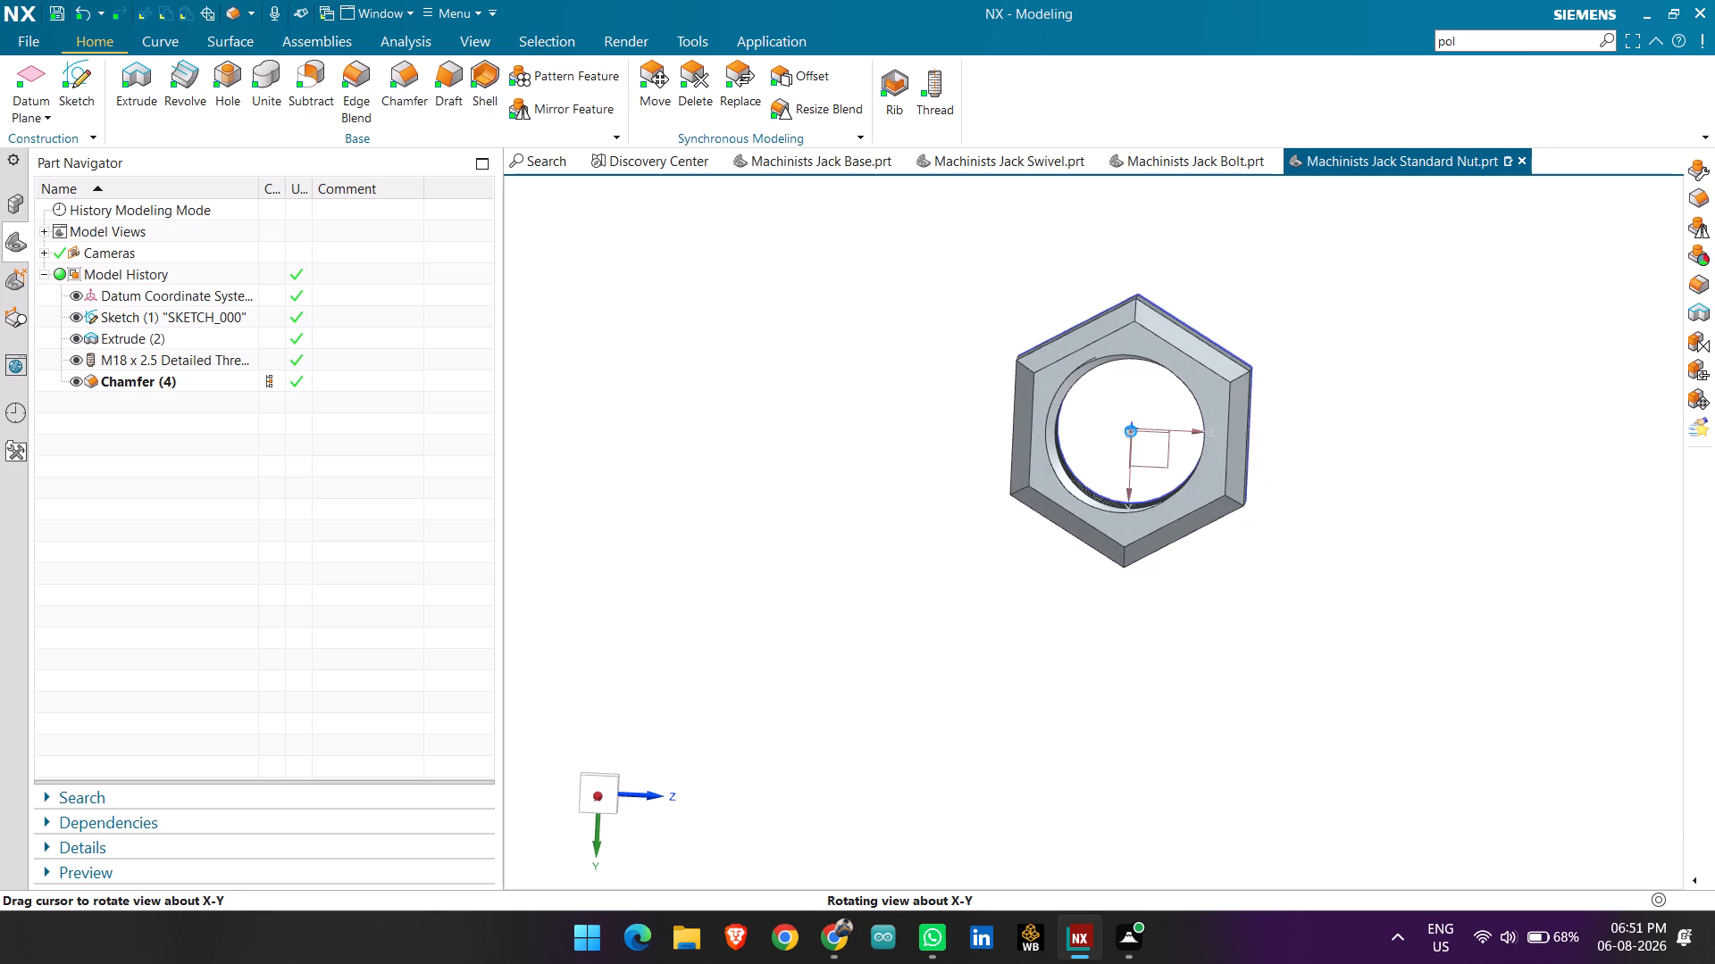
pyautogui.moveTo(1258, 474); pyautogui.dragTo(1259, 475, button='middle')
pyautogui.scroll(2, 1309, 402)
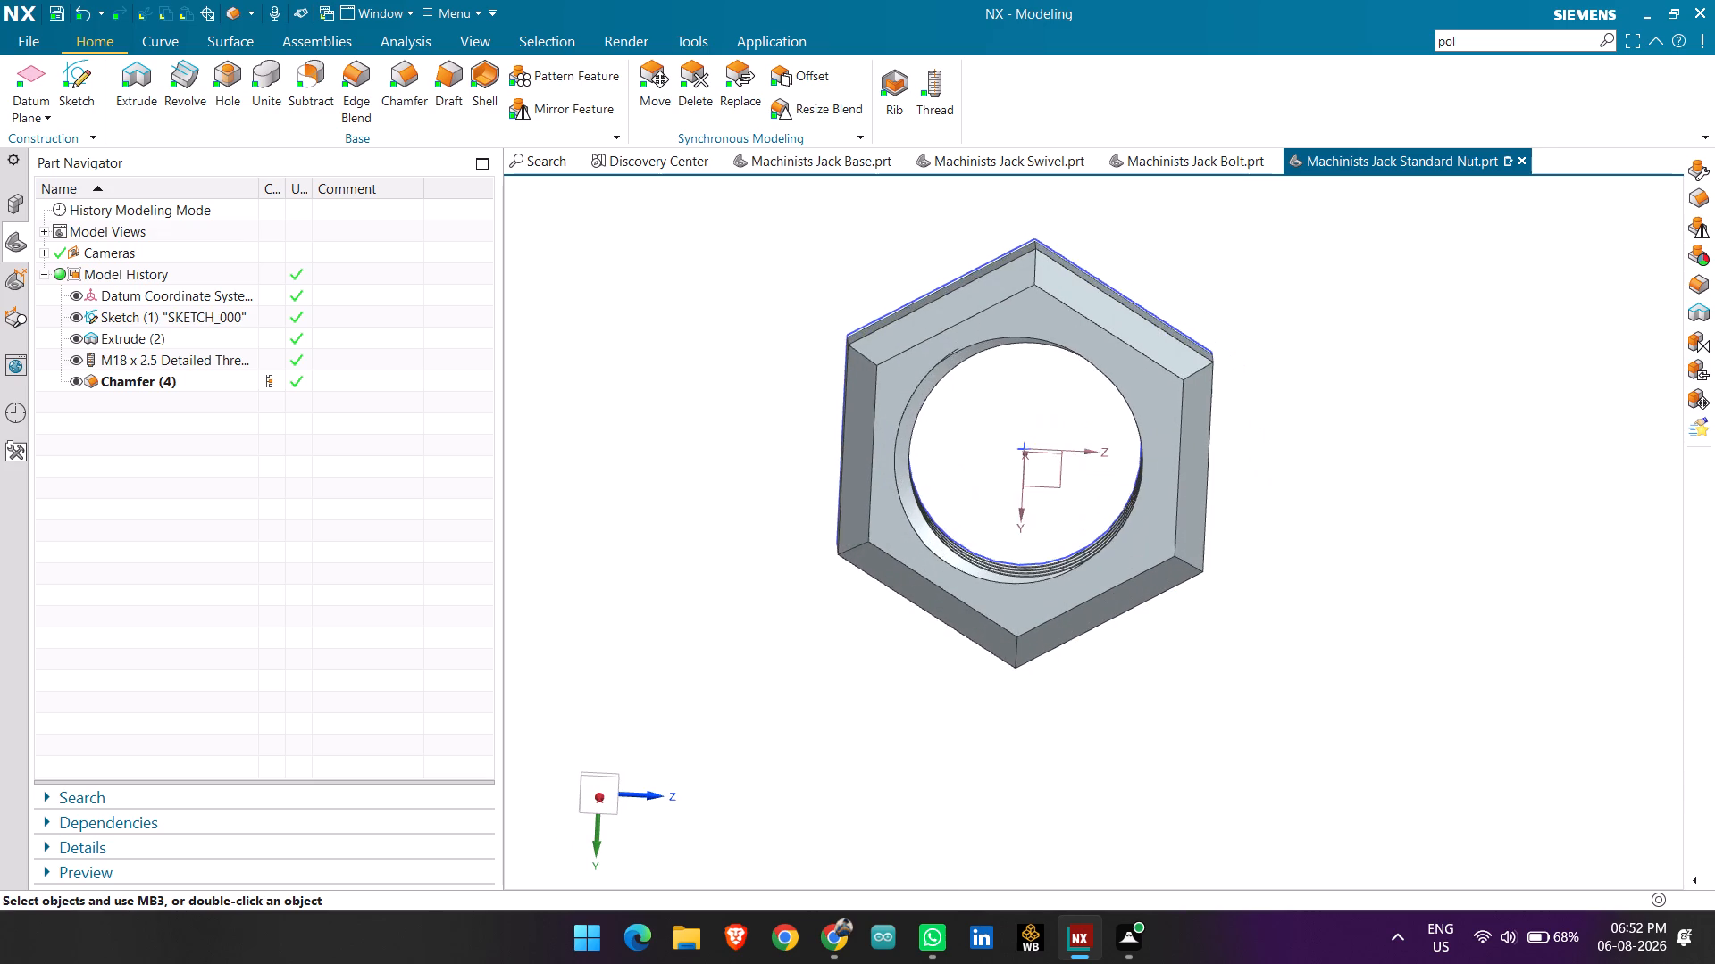
pyautogui.moveTo(1331, 375); pyautogui.dragTo(1236, 530, button='middle')
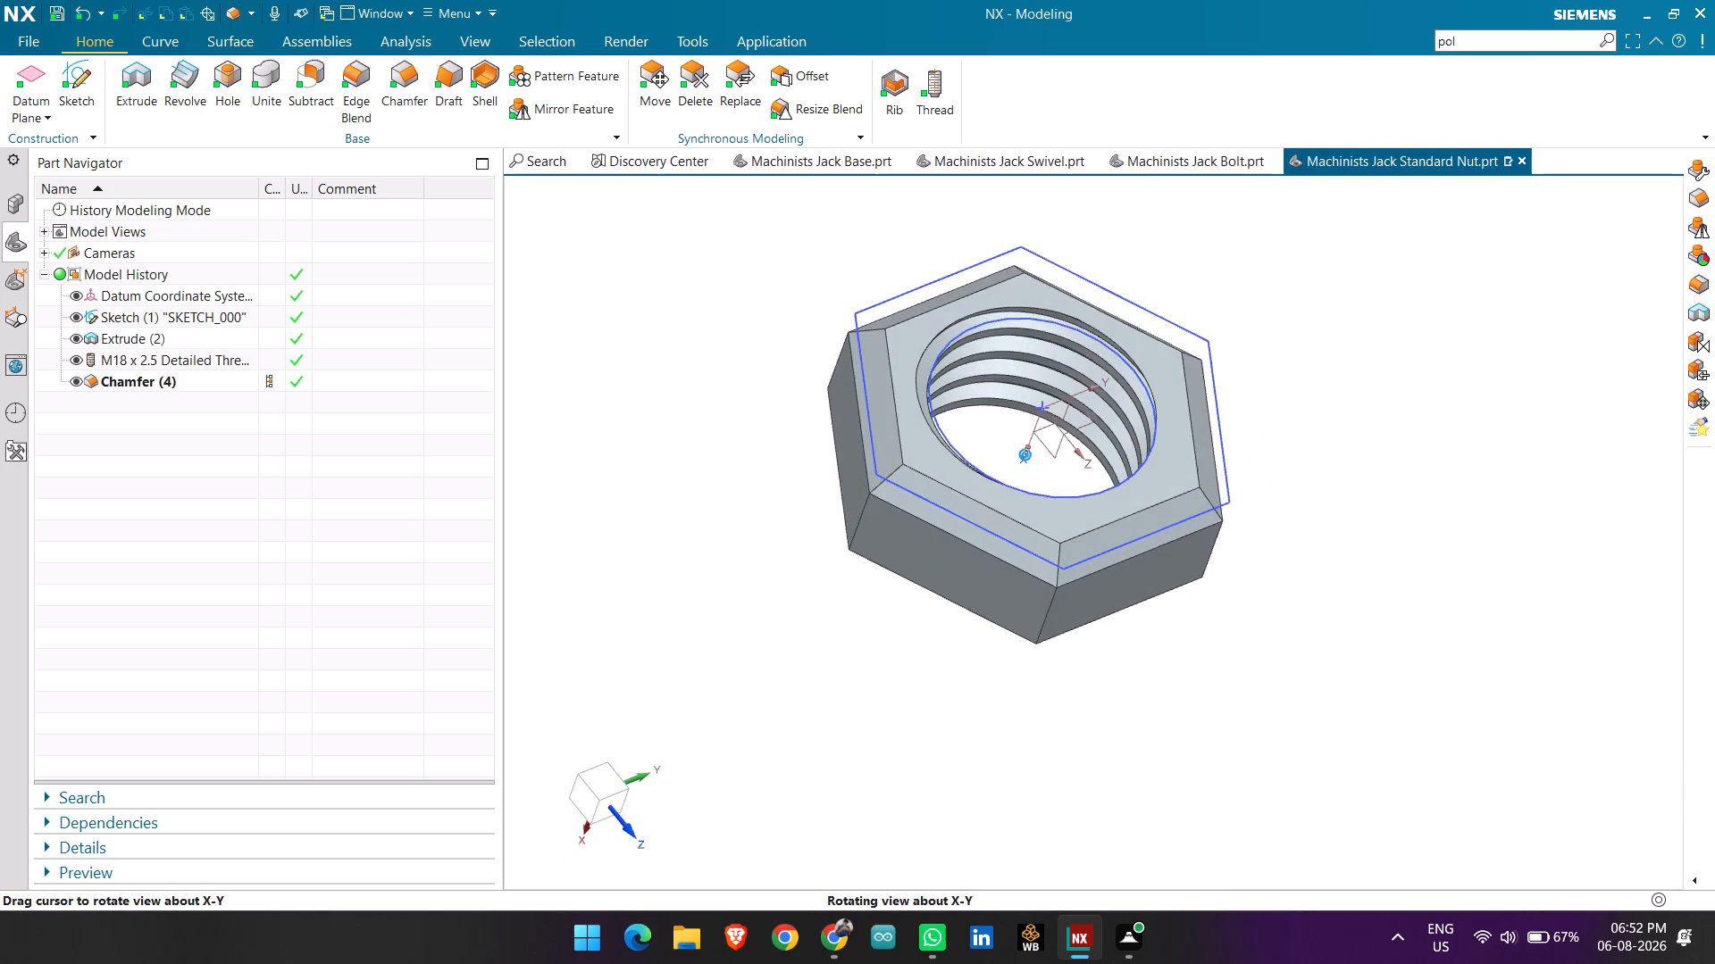
pyautogui.moveTo(1236, 530); pyautogui.dragTo(1236, 537, button='middle')
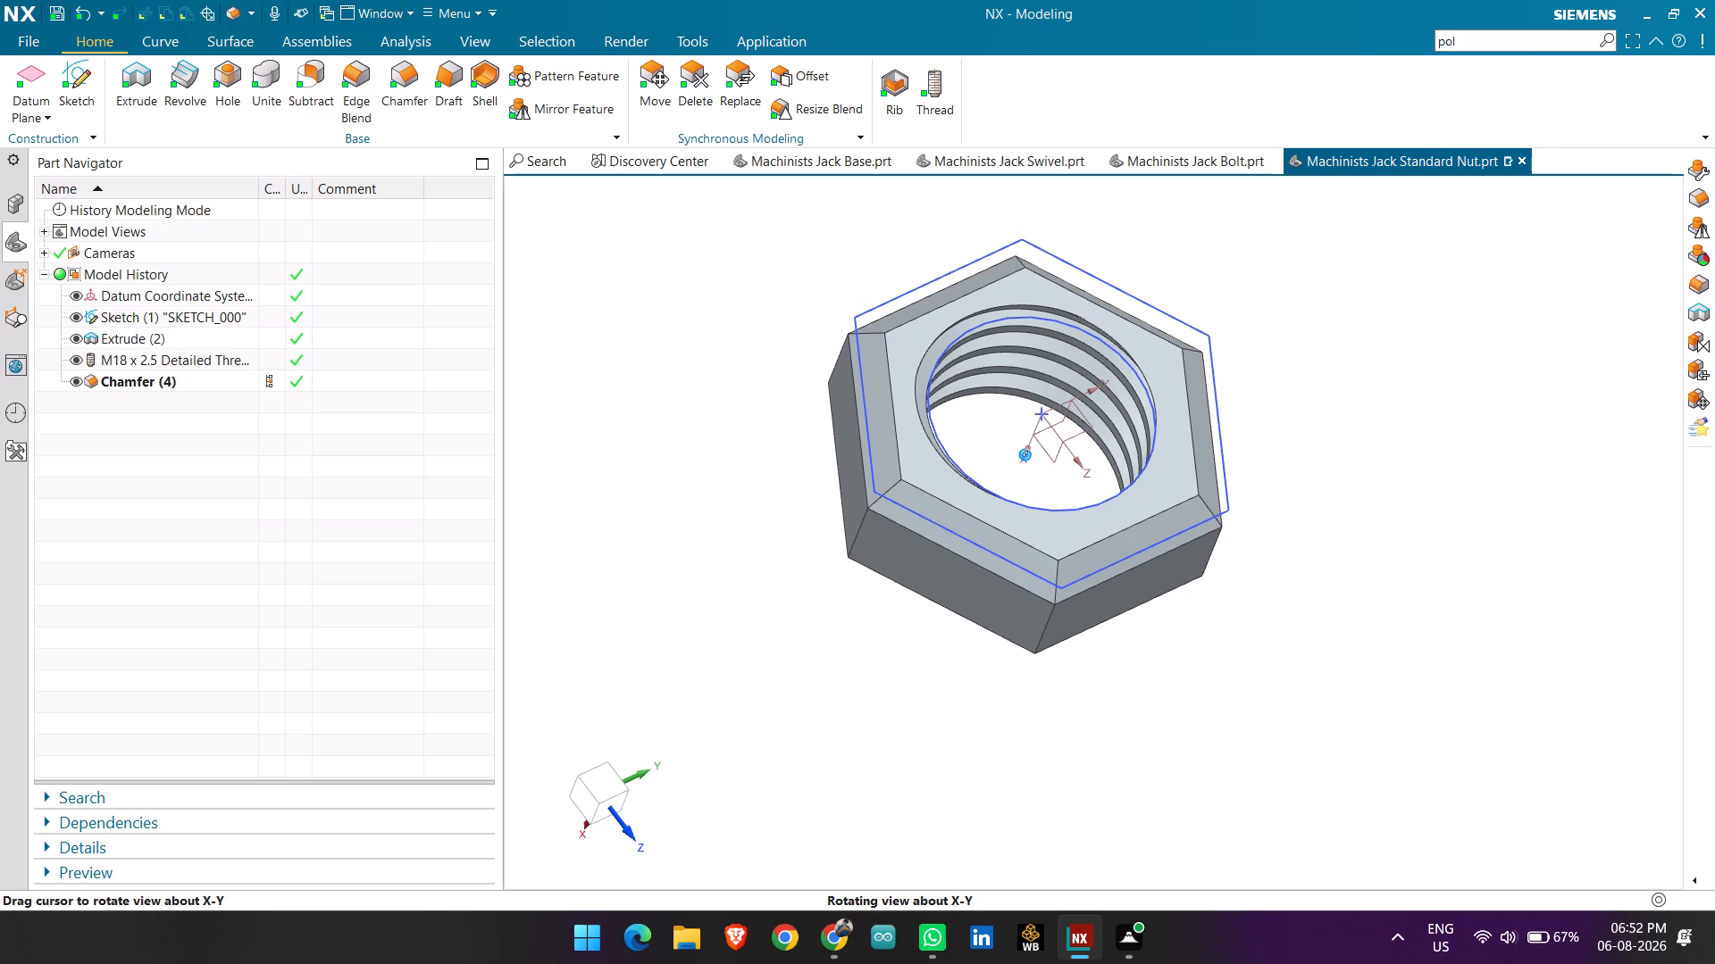
pyautogui.moveTo(1236, 537); pyautogui.dragTo(1346, 439, button='middle')
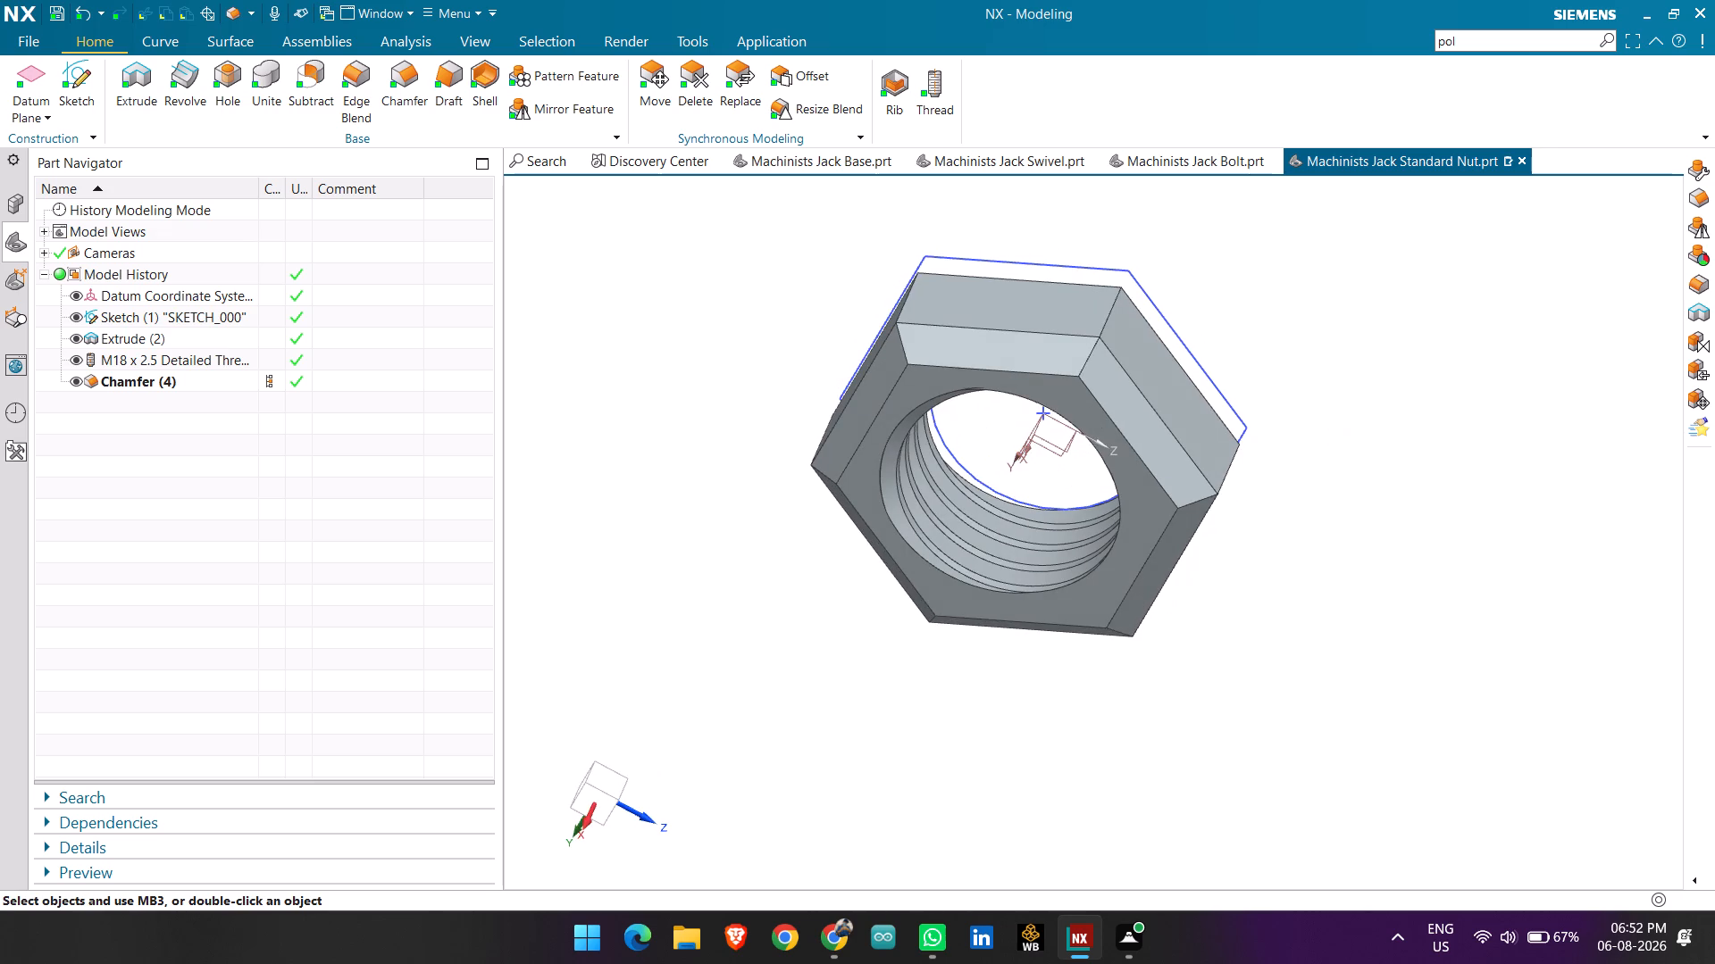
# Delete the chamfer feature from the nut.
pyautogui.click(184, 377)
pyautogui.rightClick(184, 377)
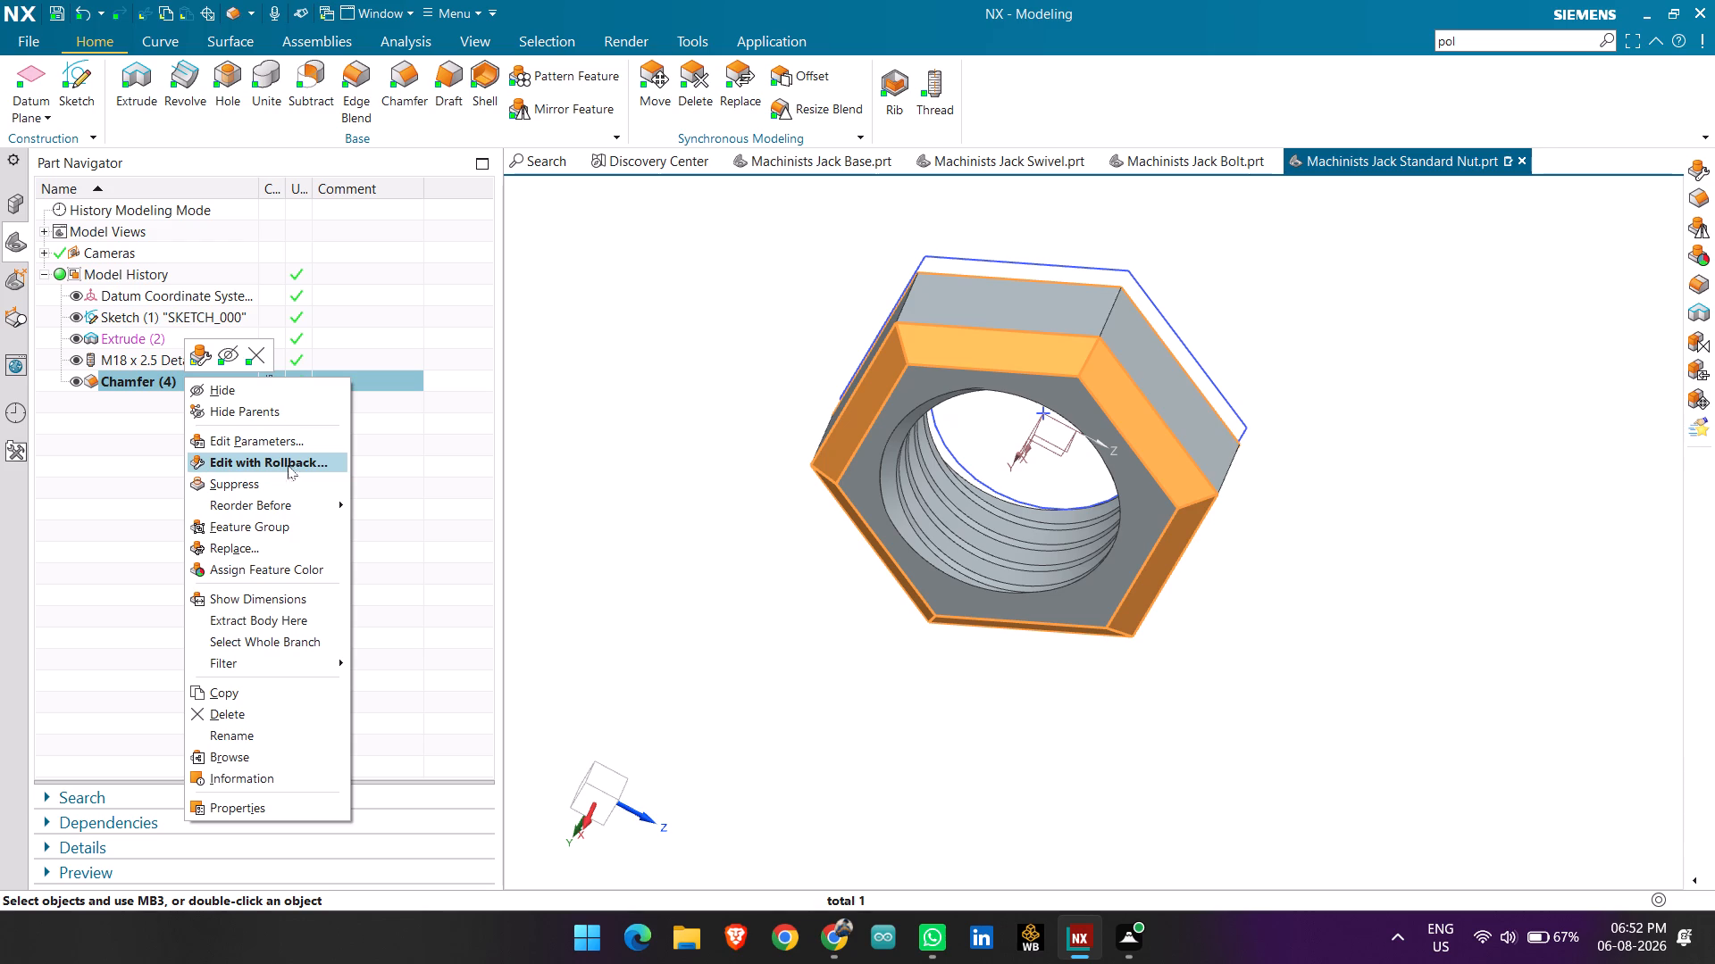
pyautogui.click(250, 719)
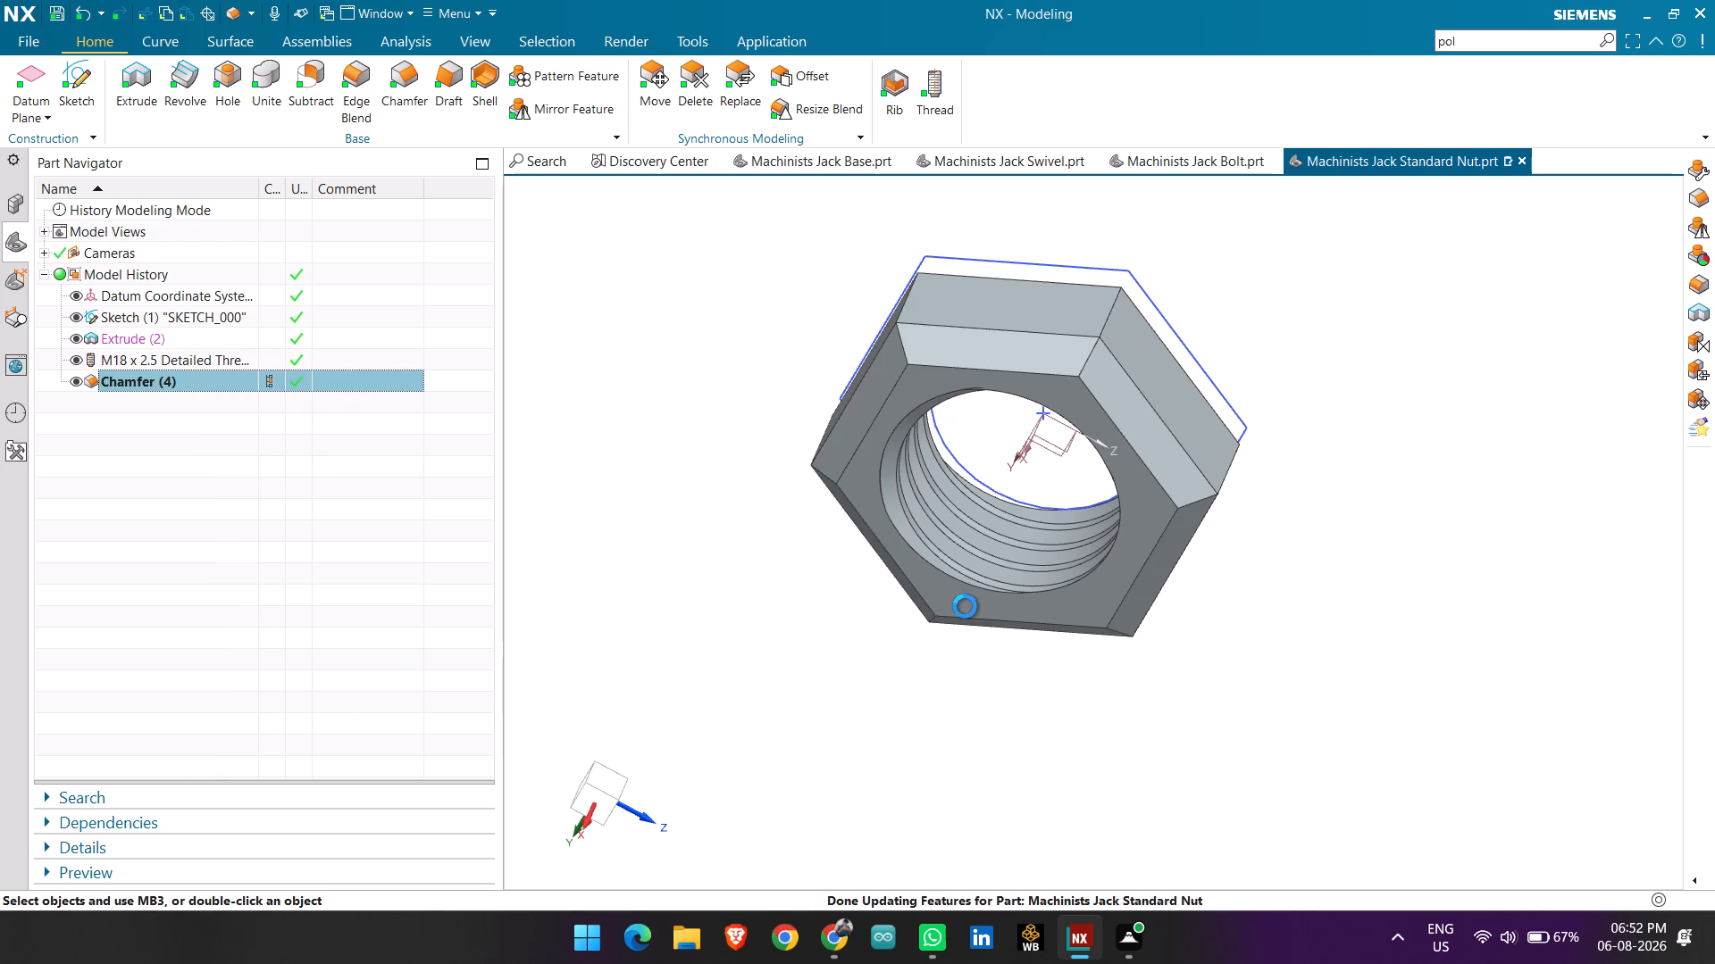
# Reopen the nut's hexagon extrusion with rollback and change its limits to a symmetric value, keeping the 10 mm distance.
pyautogui.moveTo(823, 614); pyautogui.dragTo(835, 521, button='middle')
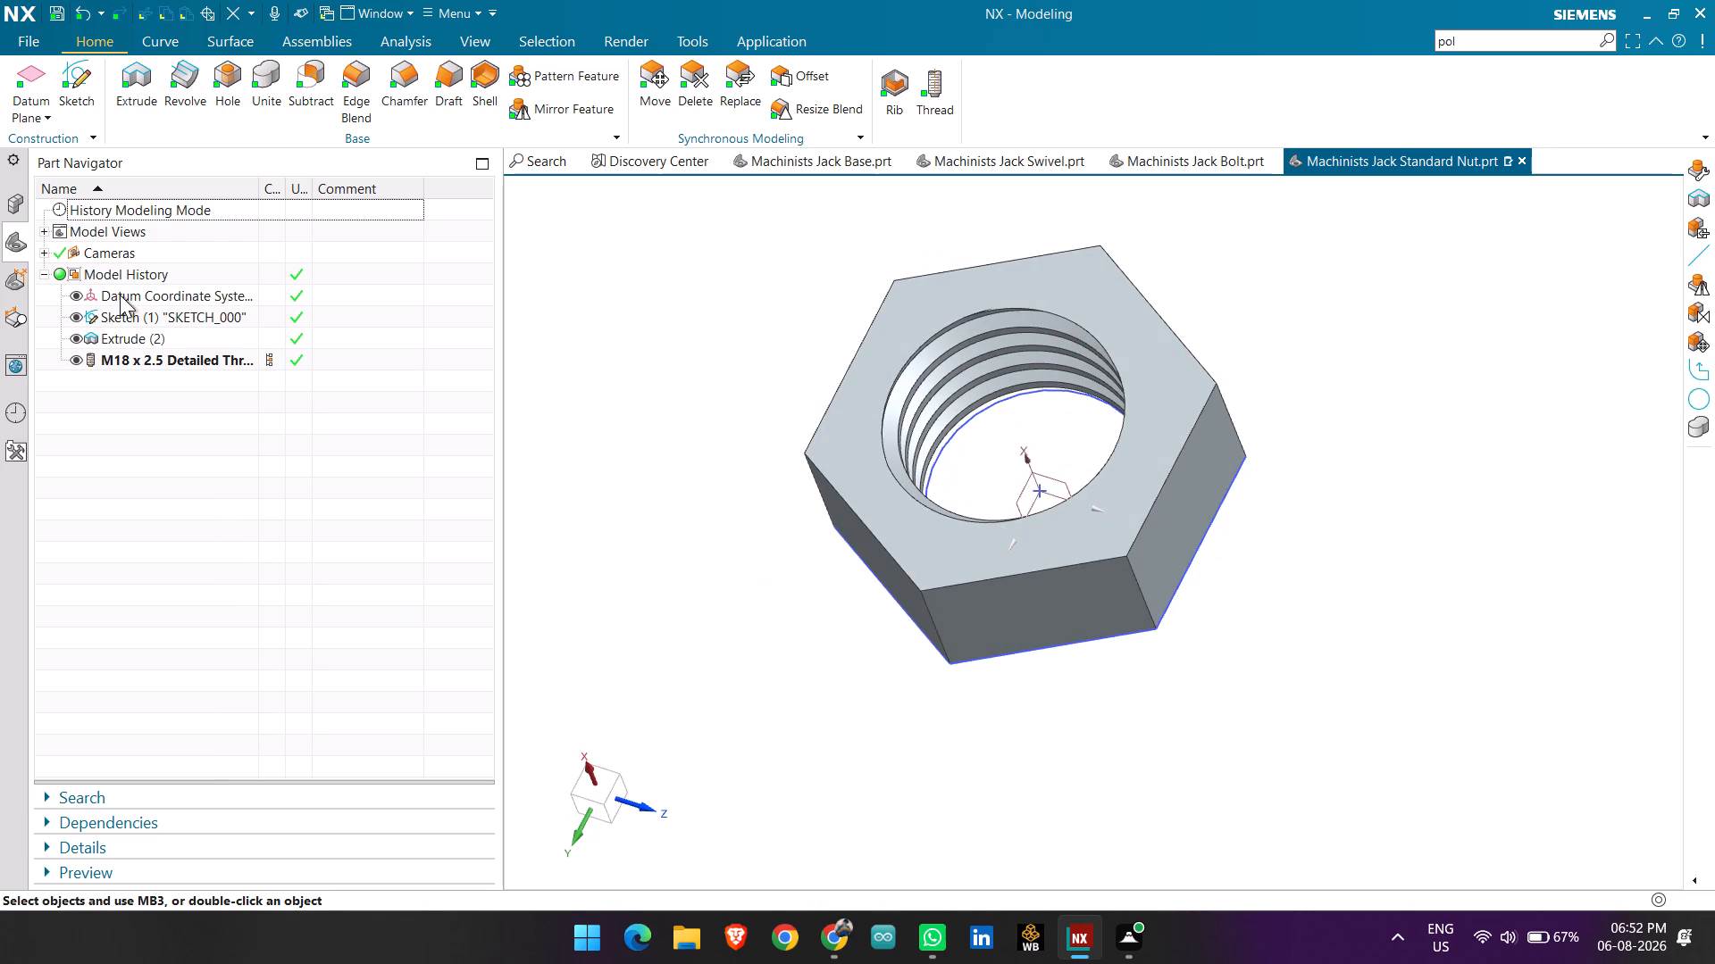
pyautogui.click(145, 335)
pyautogui.rightClick(145, 335)
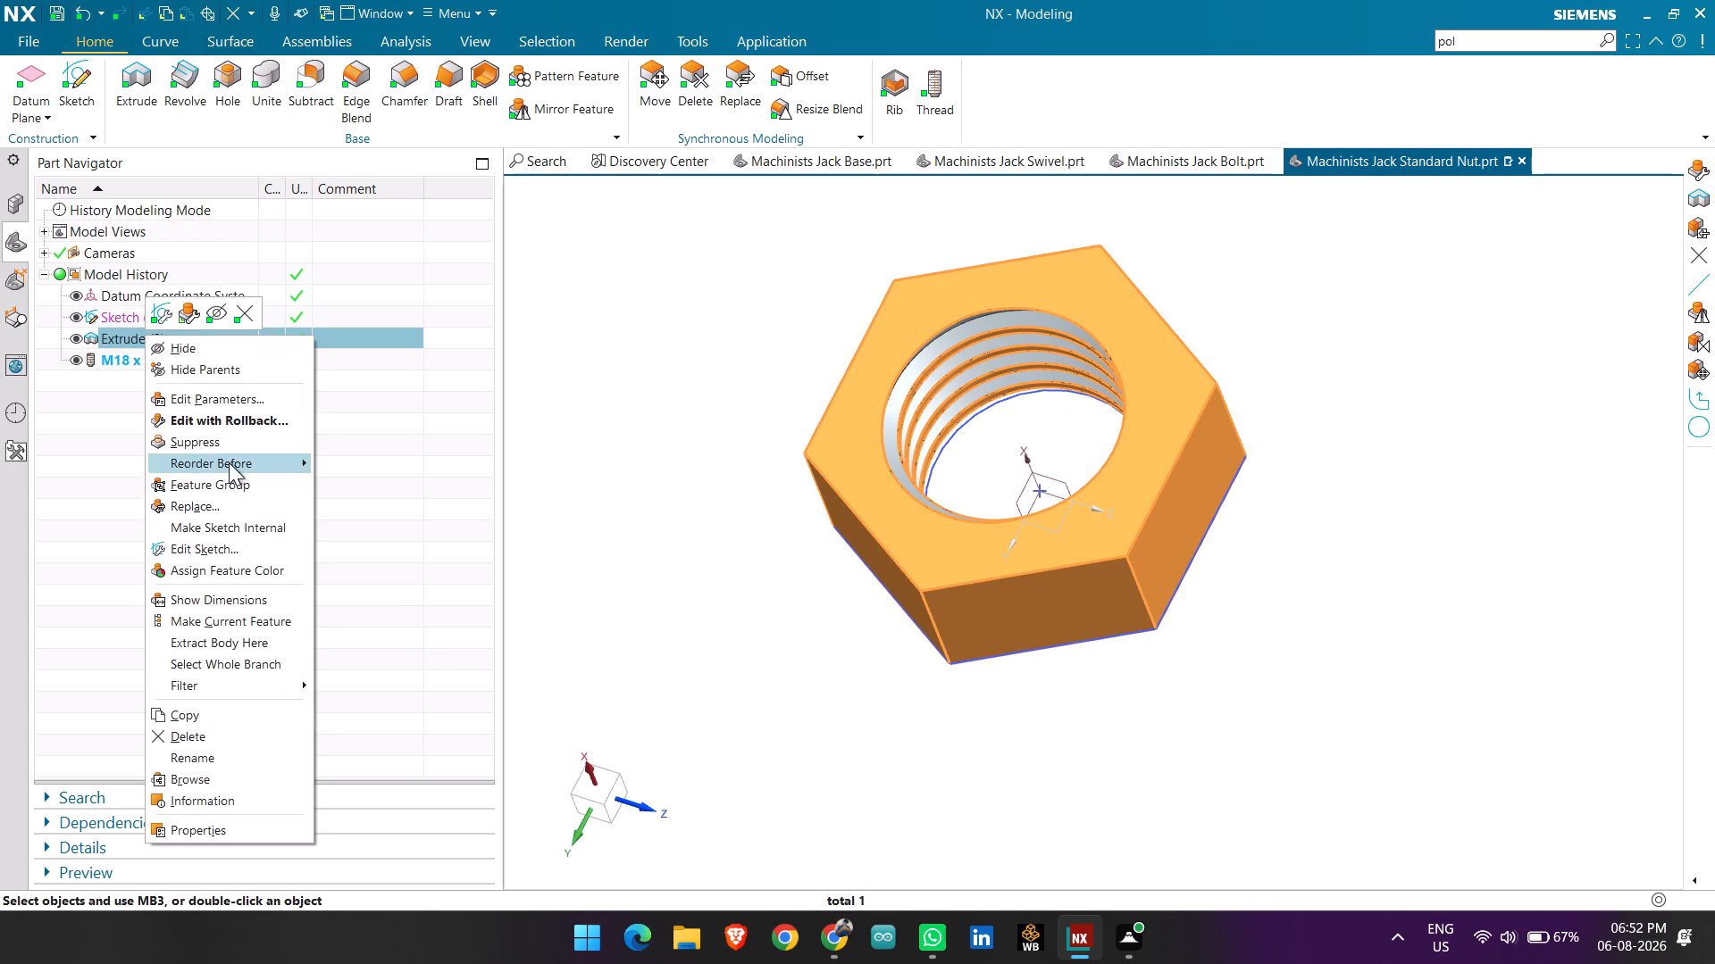
pyautogui.click(254, 419)
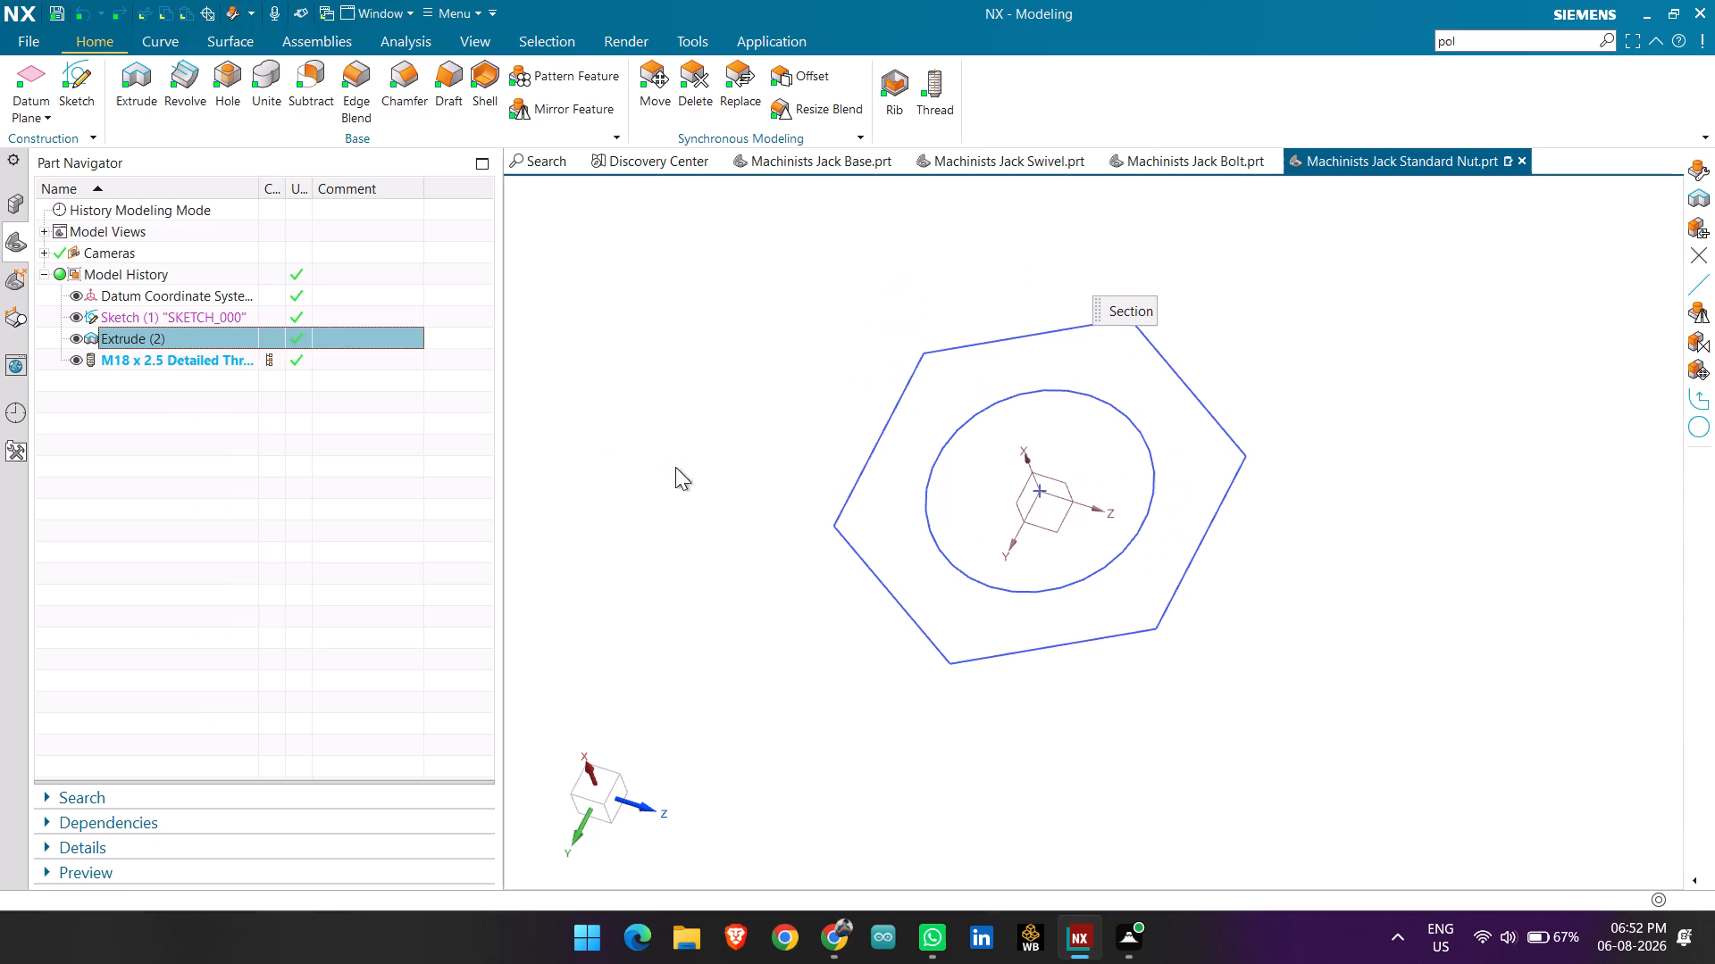
pyautogui.moveTo(776, 525); pyautogui.dragTo(772, 469, button='middle')
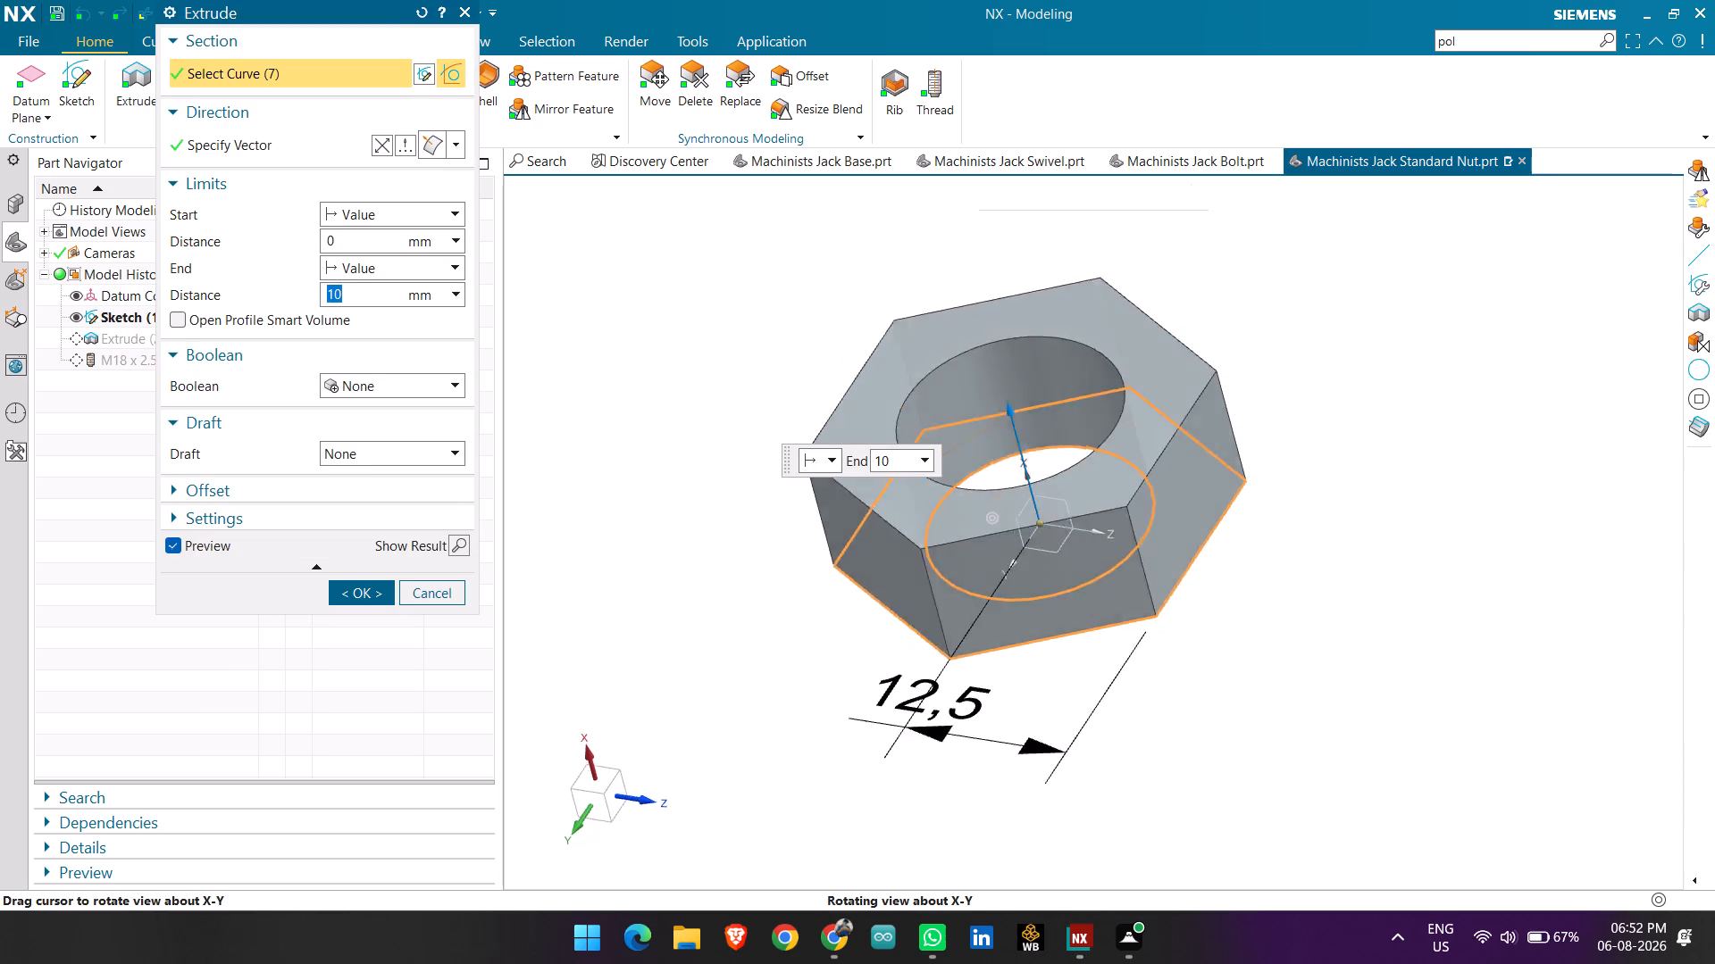
pyautogui.moveTo(772, 469); pyautogui.dragTo(764, 455, button='middle')
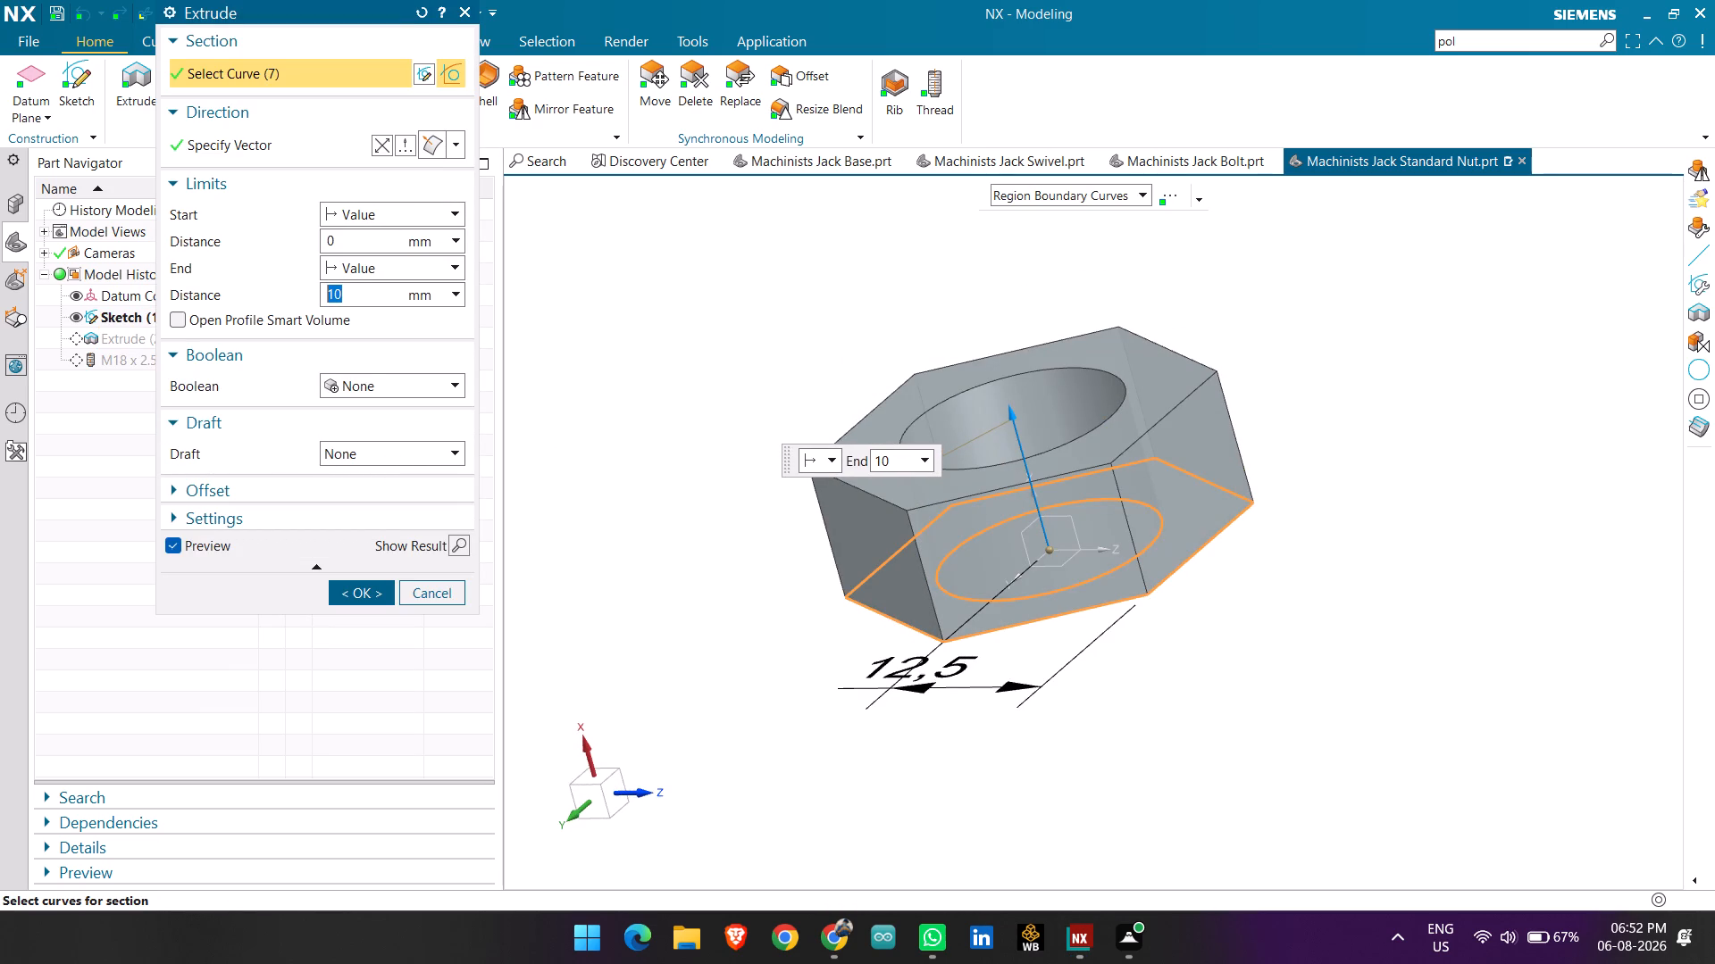
pyautogui.click(388, 207)
pyautogui.click(398, 259)
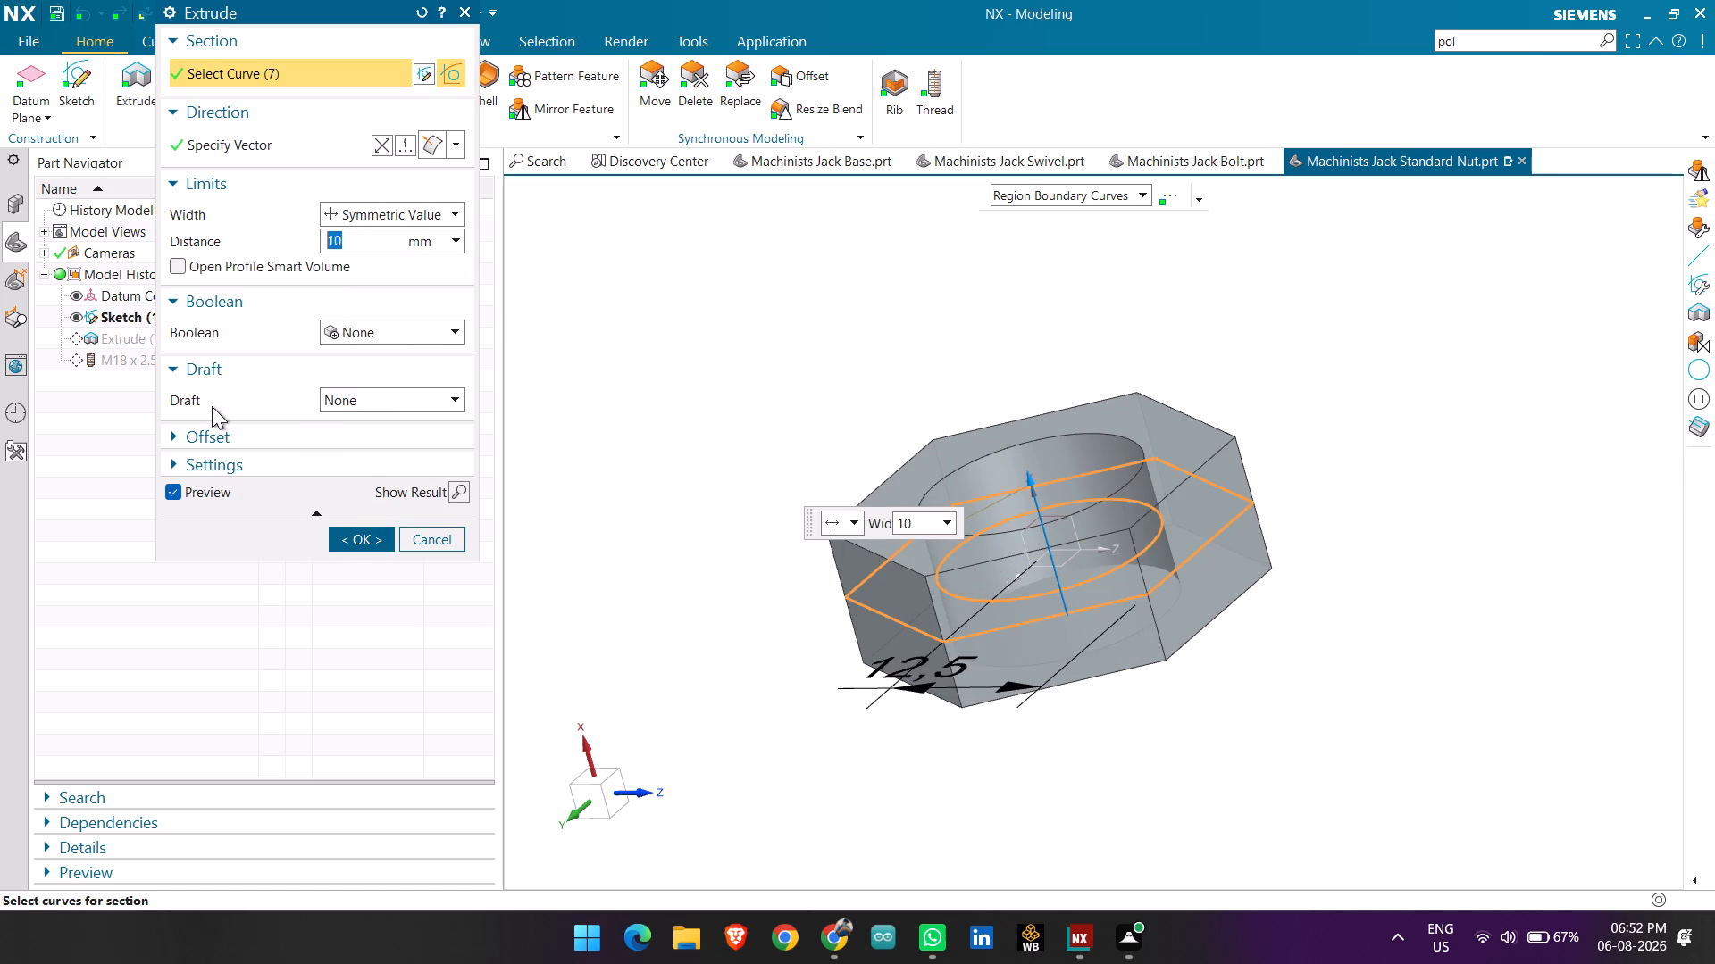
# Add a 2° draft from the start limit to the nut's hexagon extrusion and apply the edit.
pyautogui.click(344, 401)
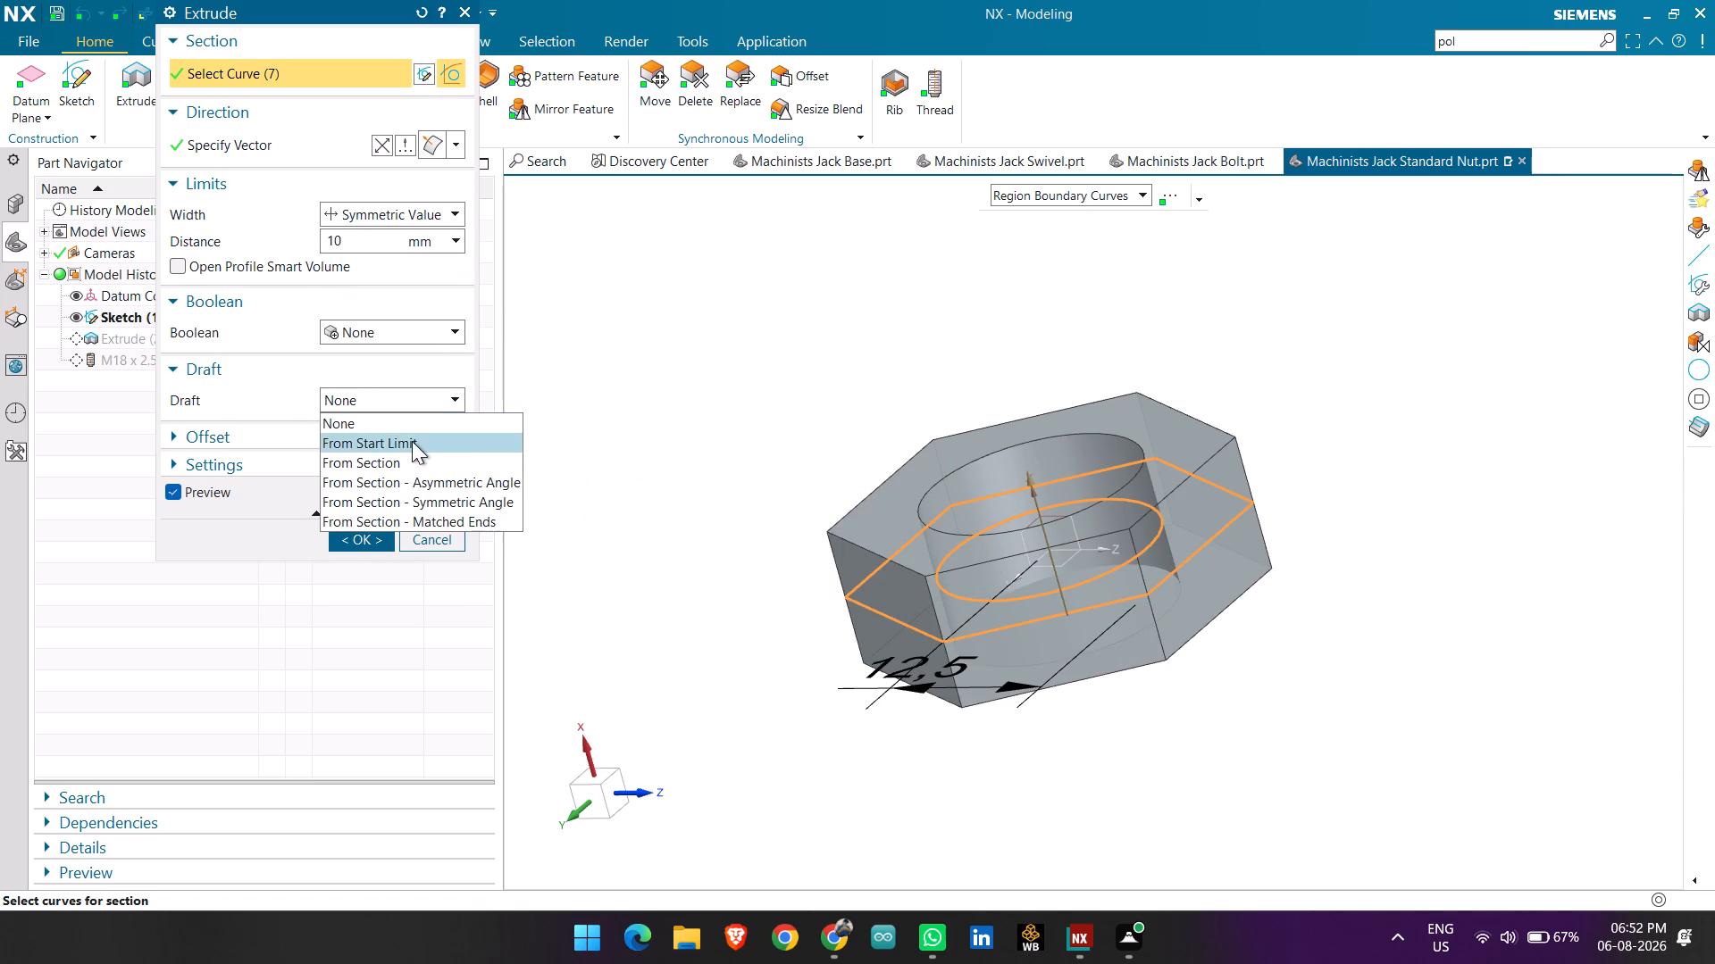
pyautogui.click(412, 441)
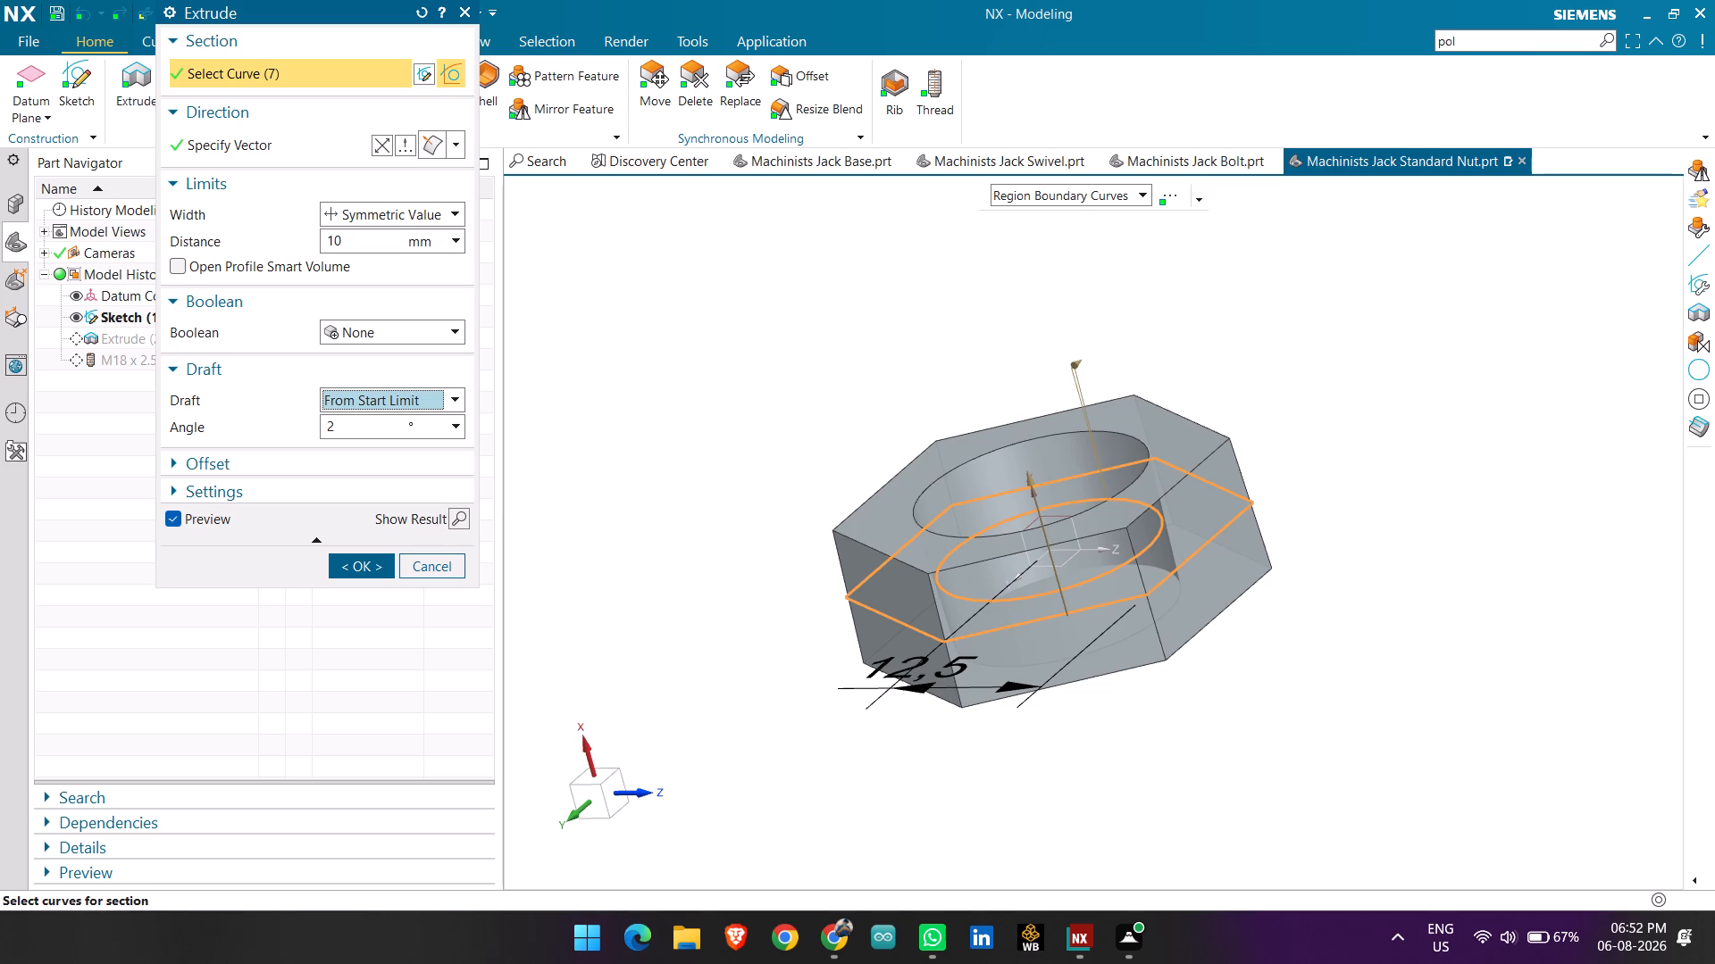
pyautogui.moveTo(746, 482); pyautogui.dragTo(775, 466, button='middle')
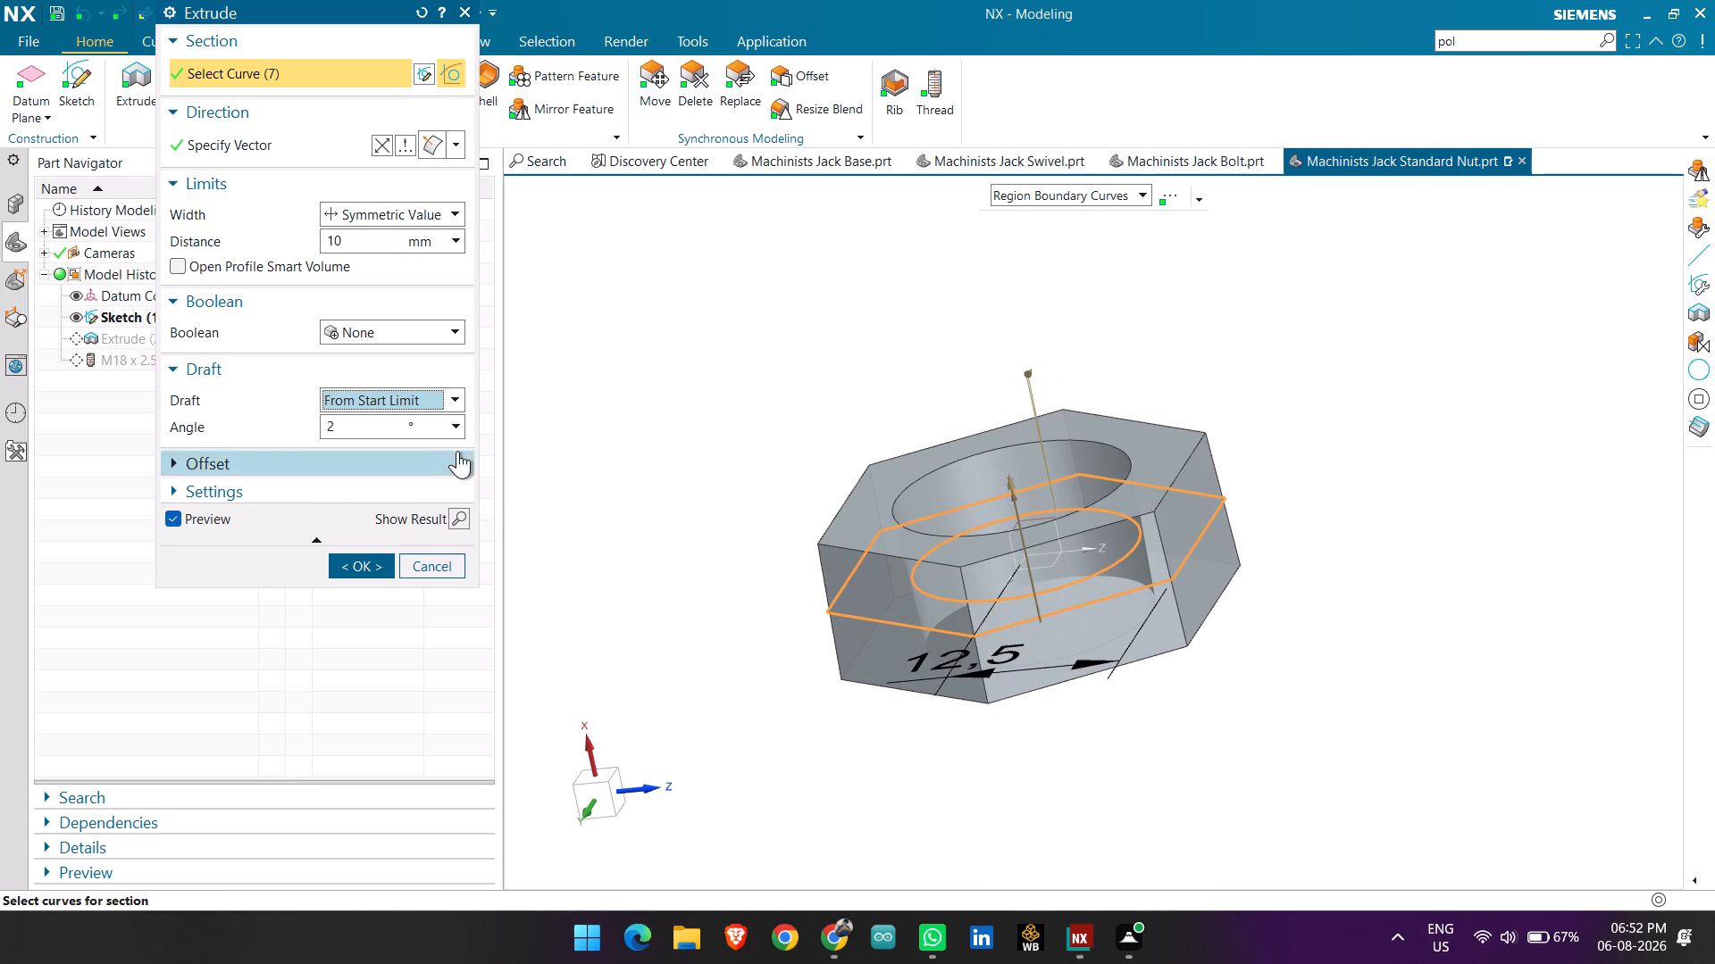
pyautogui.scroll(-2, 375, 446)
pyautogui.moveTo(707, 573); pyautogui.dragTo(744, 544, button='middle')
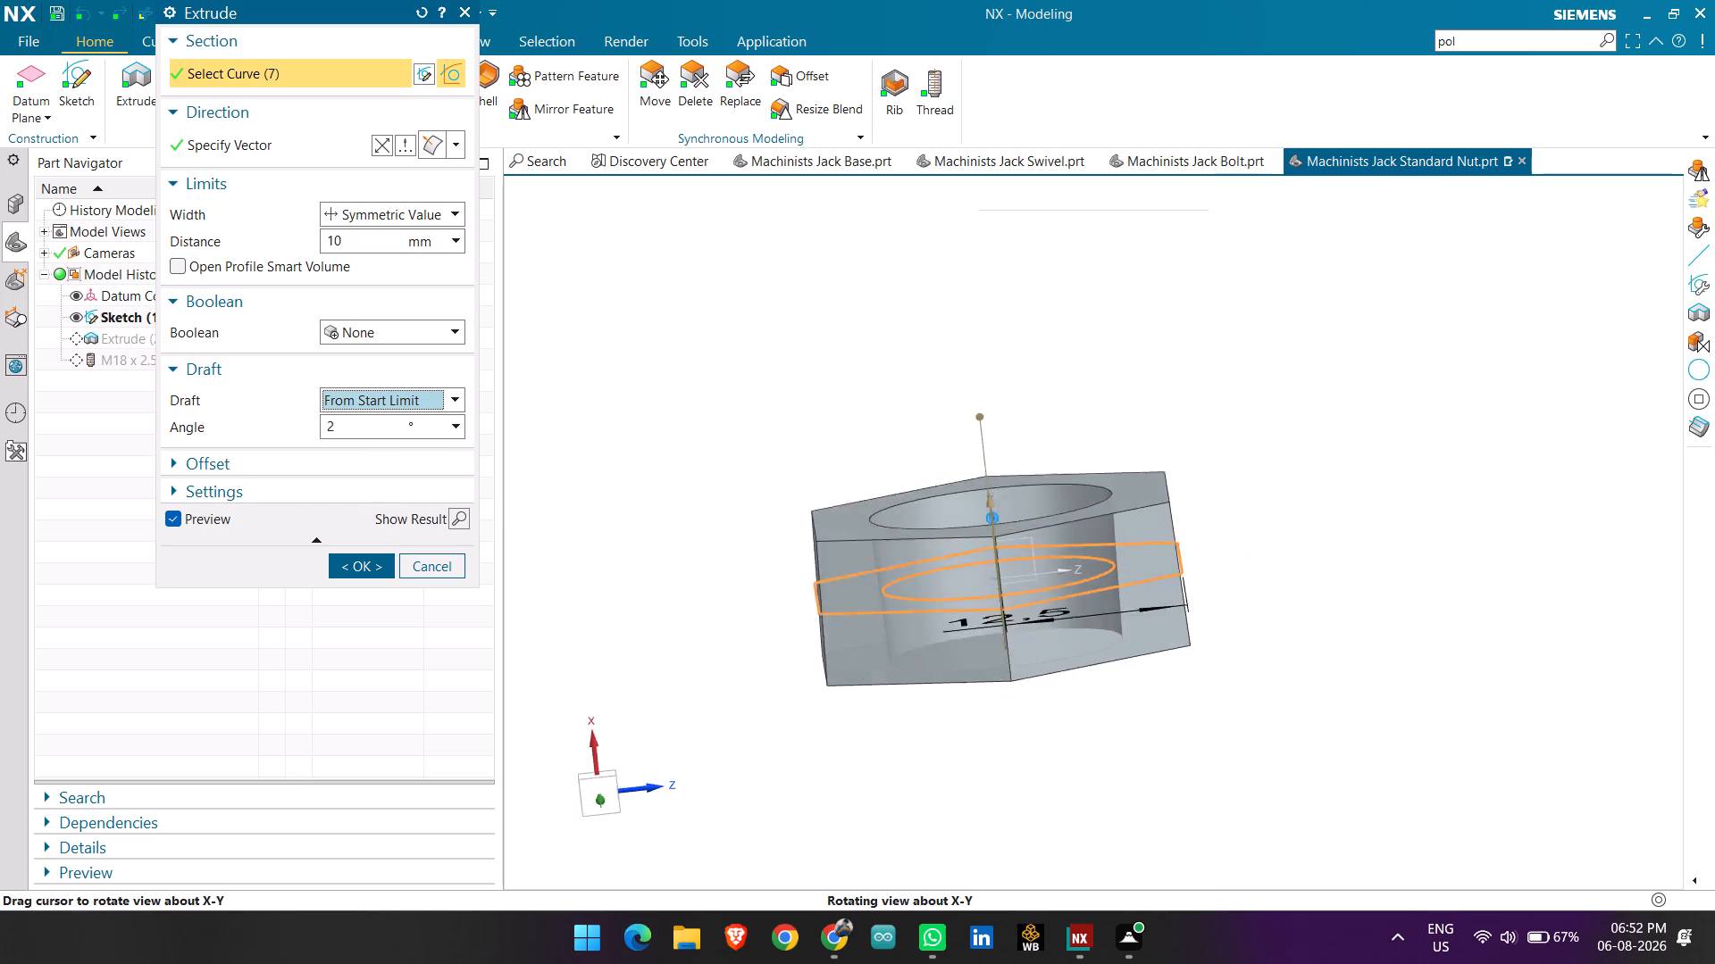
pyautogui.moveTo(744, 544); pyautogui.dragTo(721, 558, button='middle')
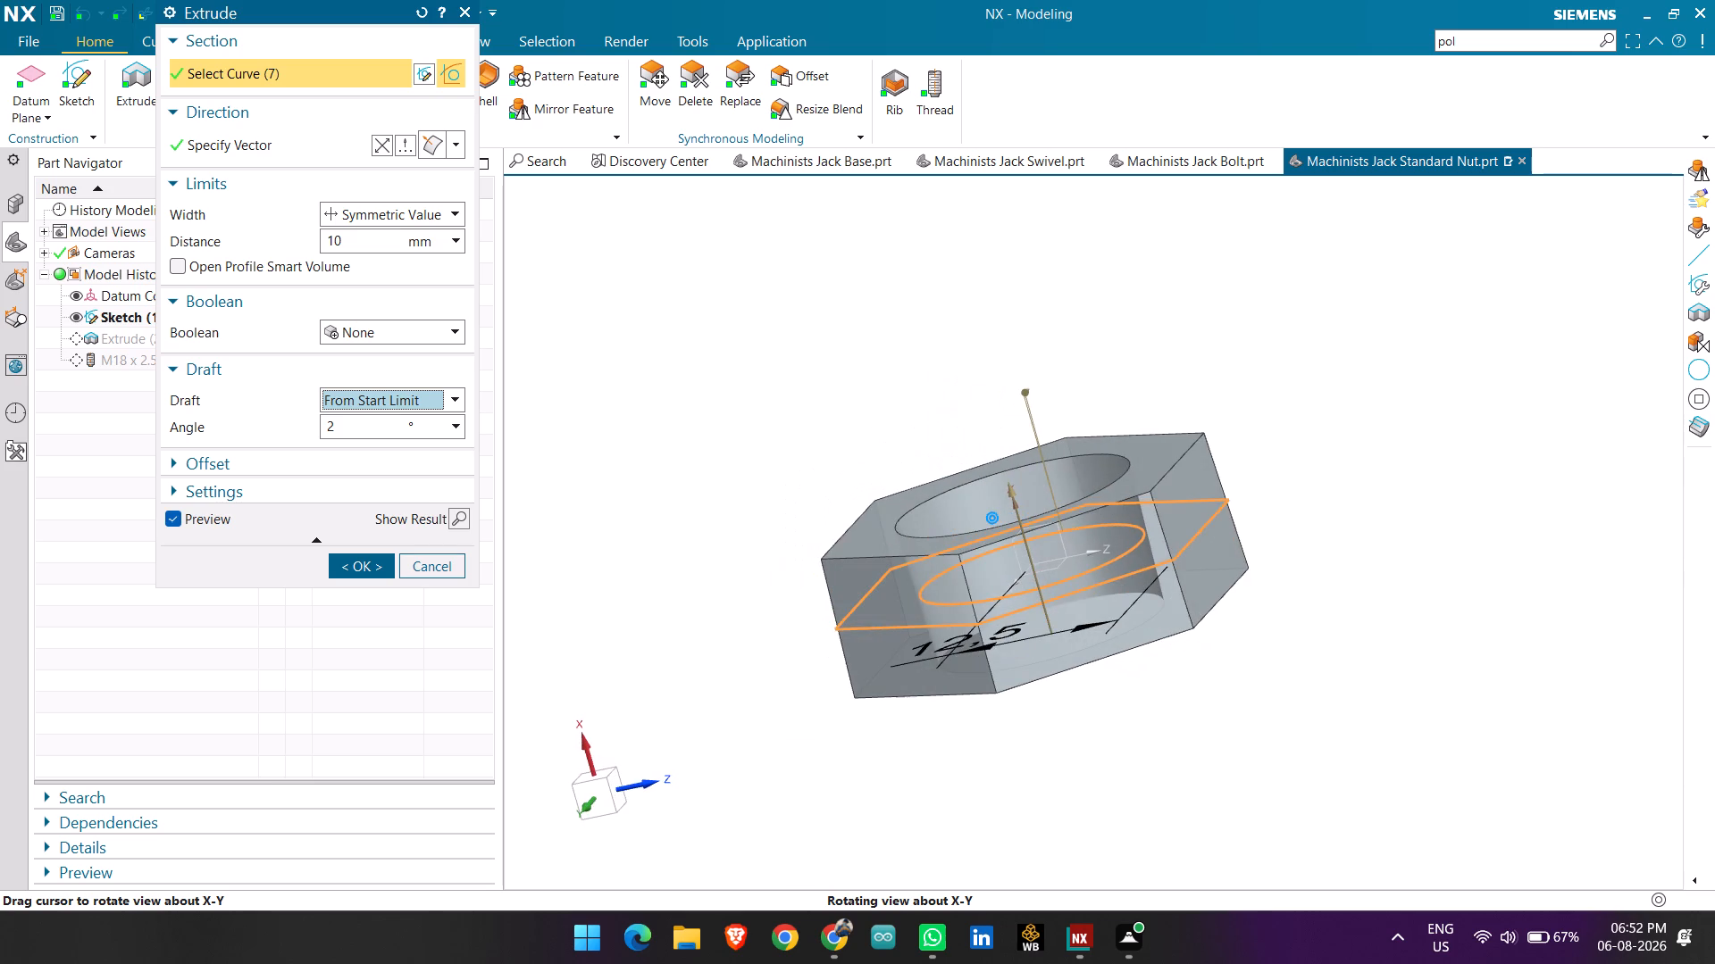
pyautogui.moveTo(721, 558); pyautogui.dragTo(720, 558, button='middle')
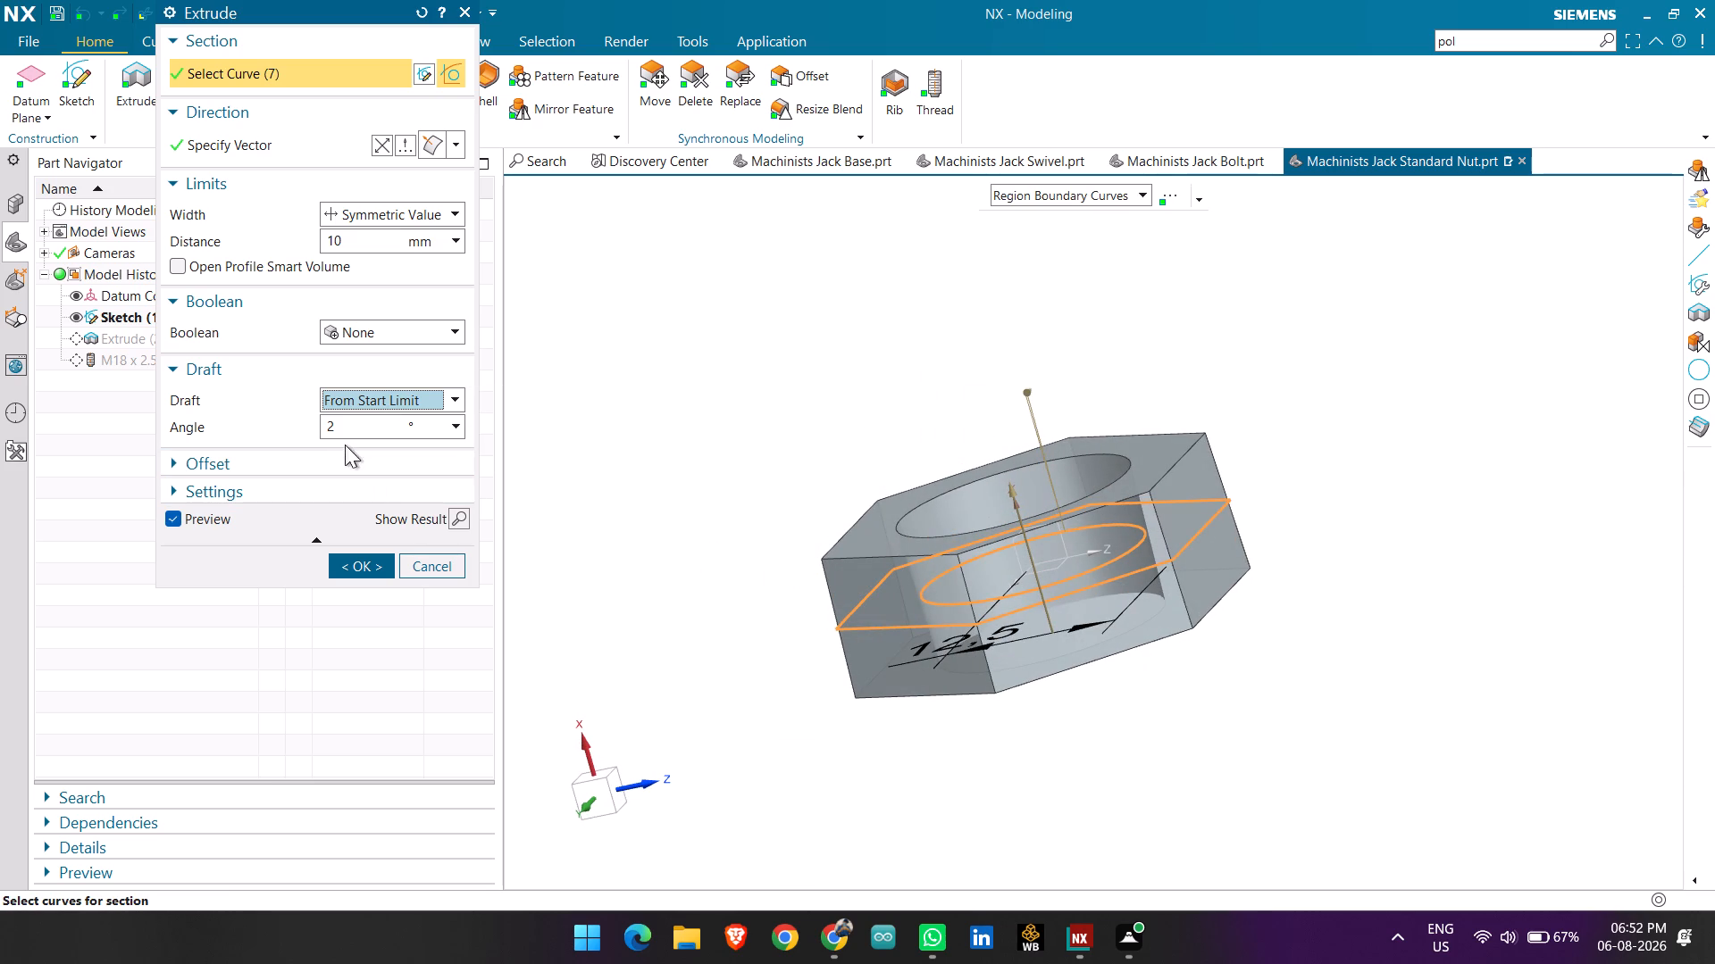
pyautogui.click(350, 562)
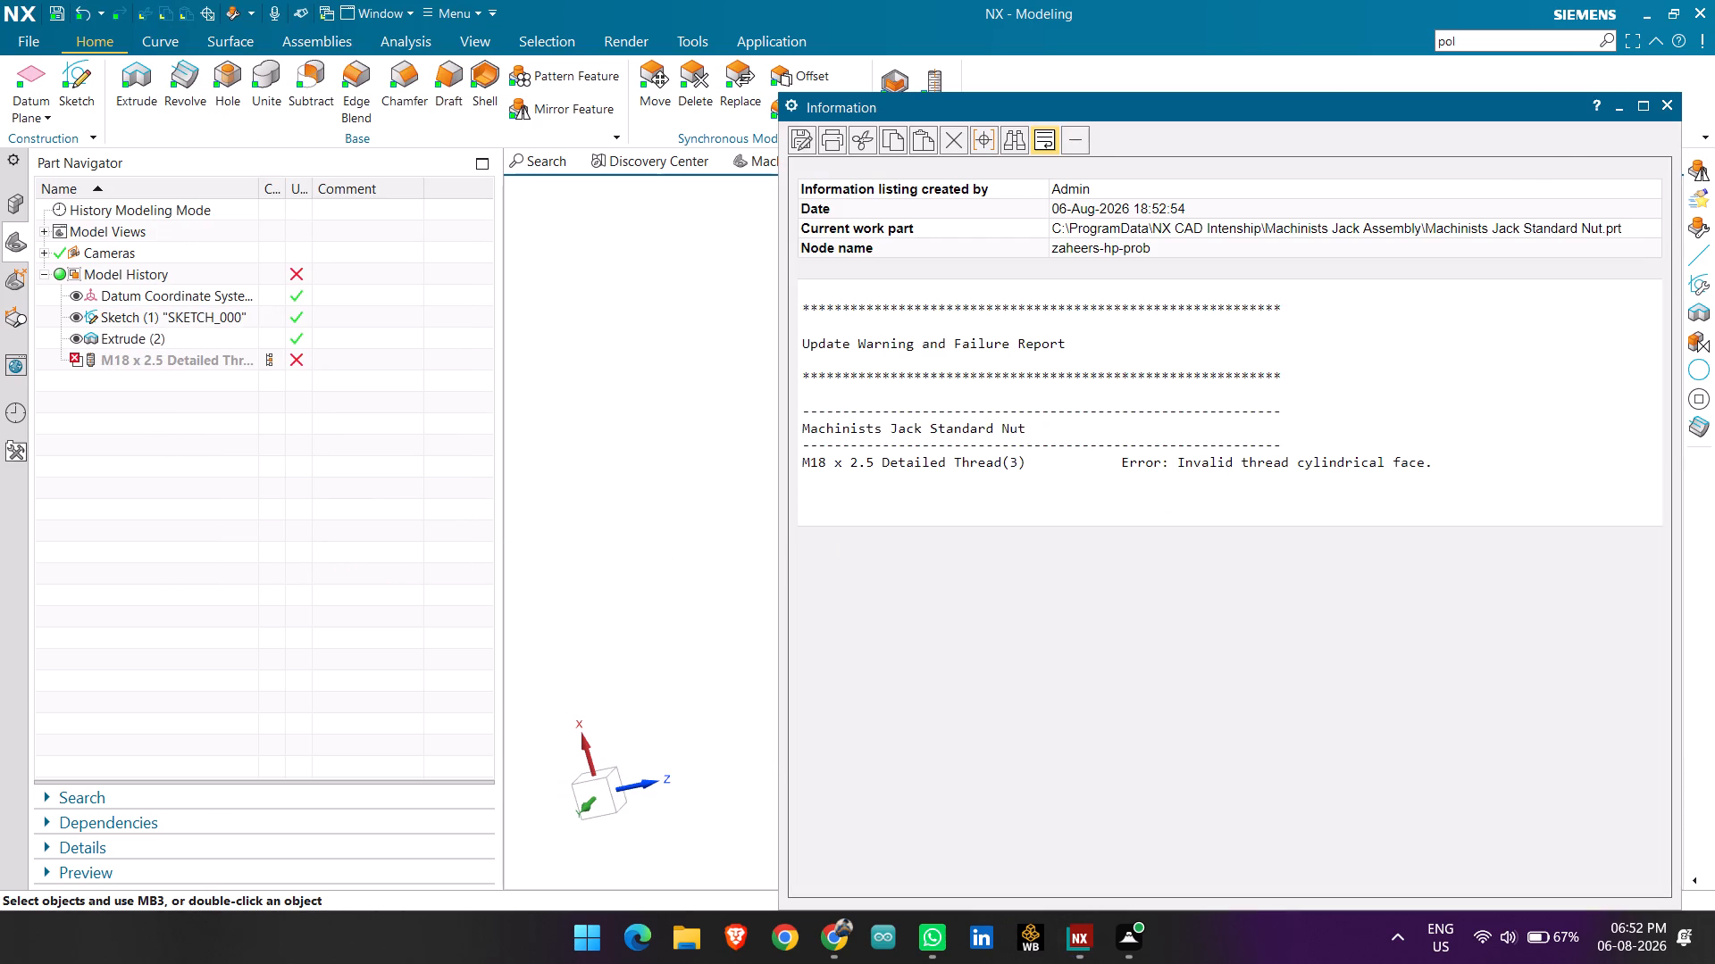
pyautogui.click(1663, 110)
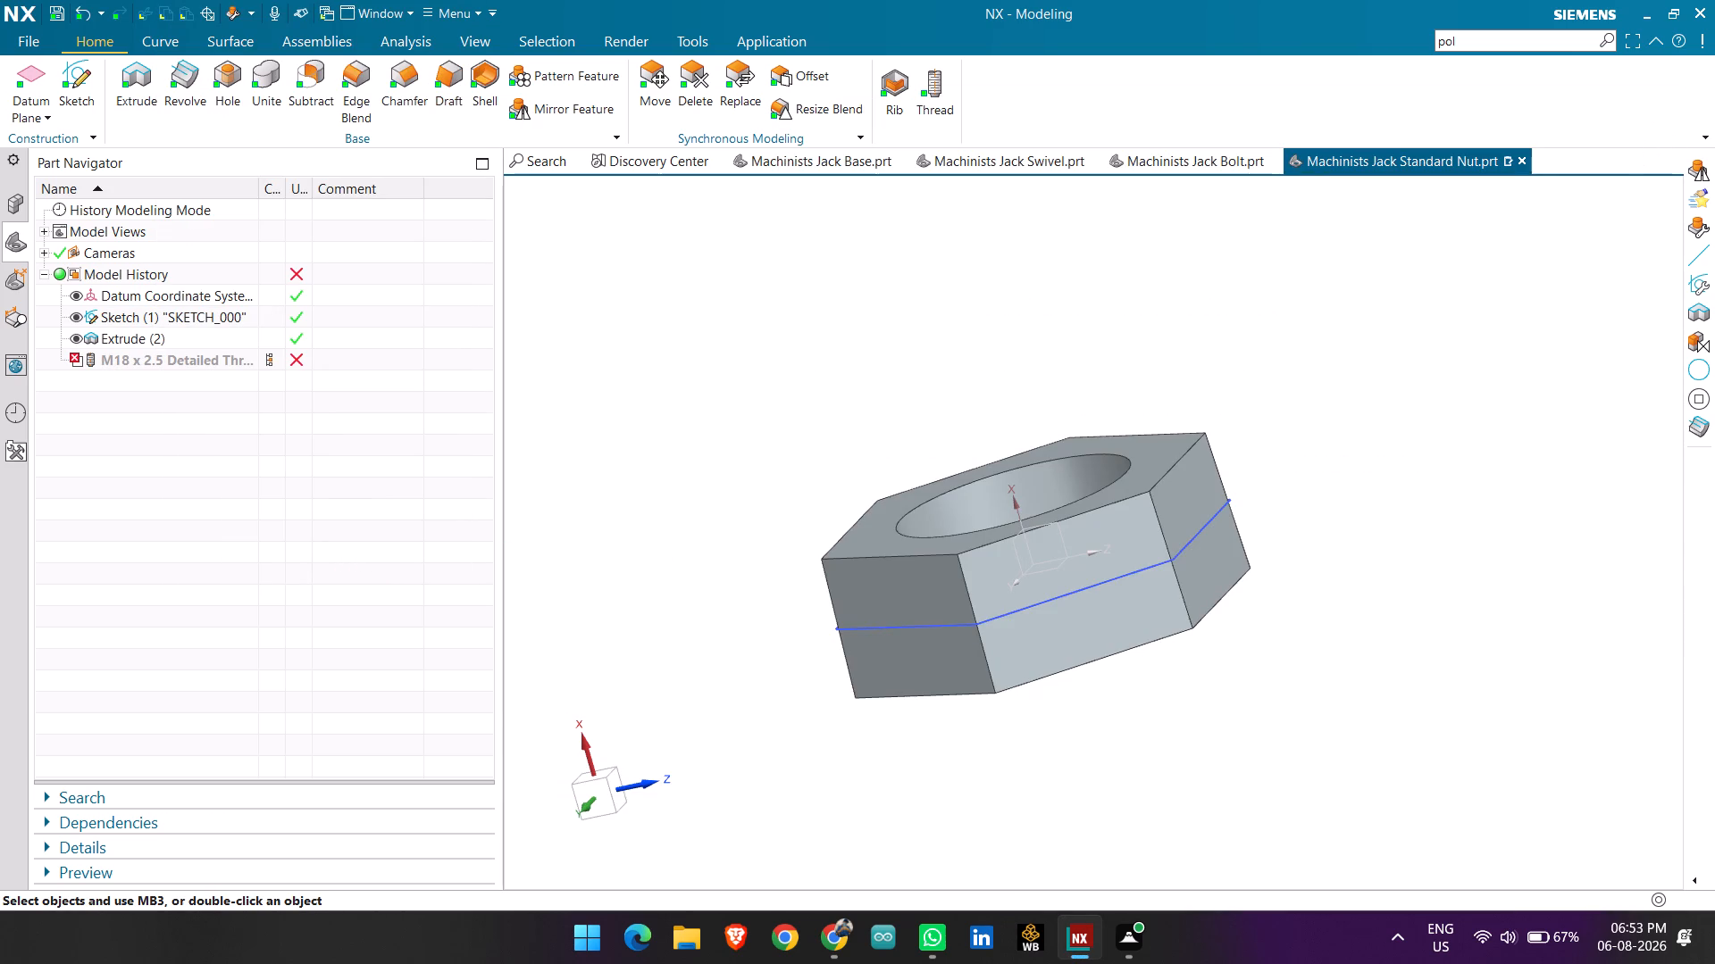
# Delete the M18 x 2.5 detailed thread feature from the nut.
pyautogui.rightClick(162, 357)
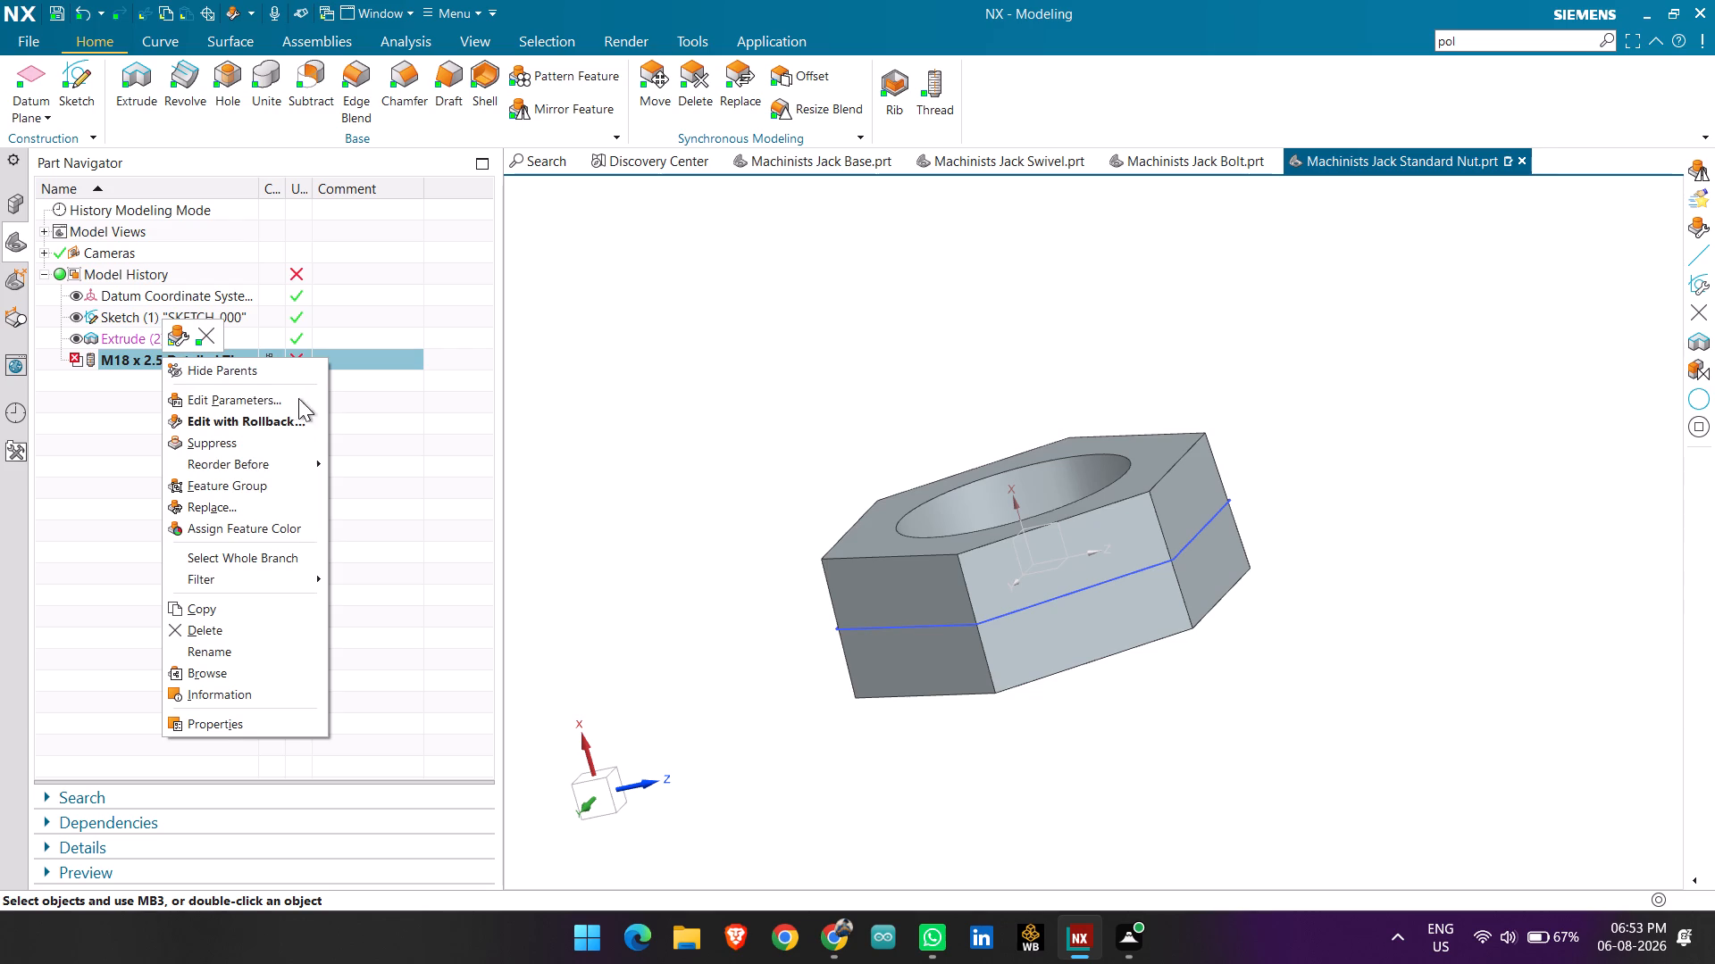
pyautogui.click(222, 625)
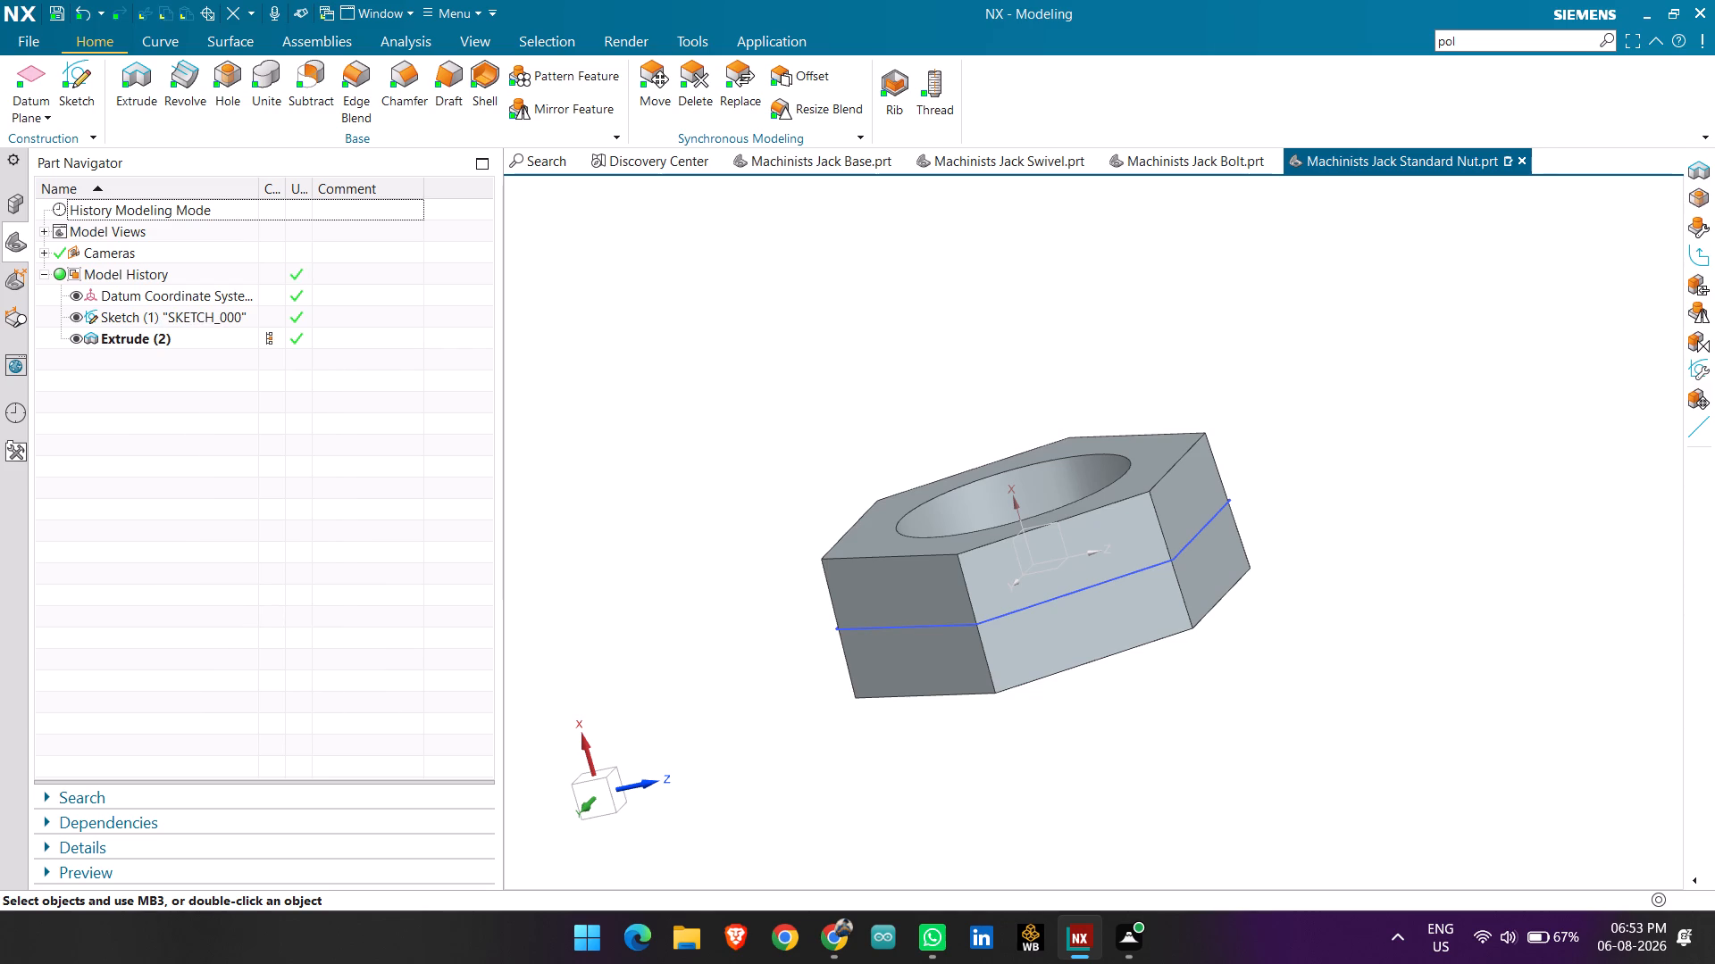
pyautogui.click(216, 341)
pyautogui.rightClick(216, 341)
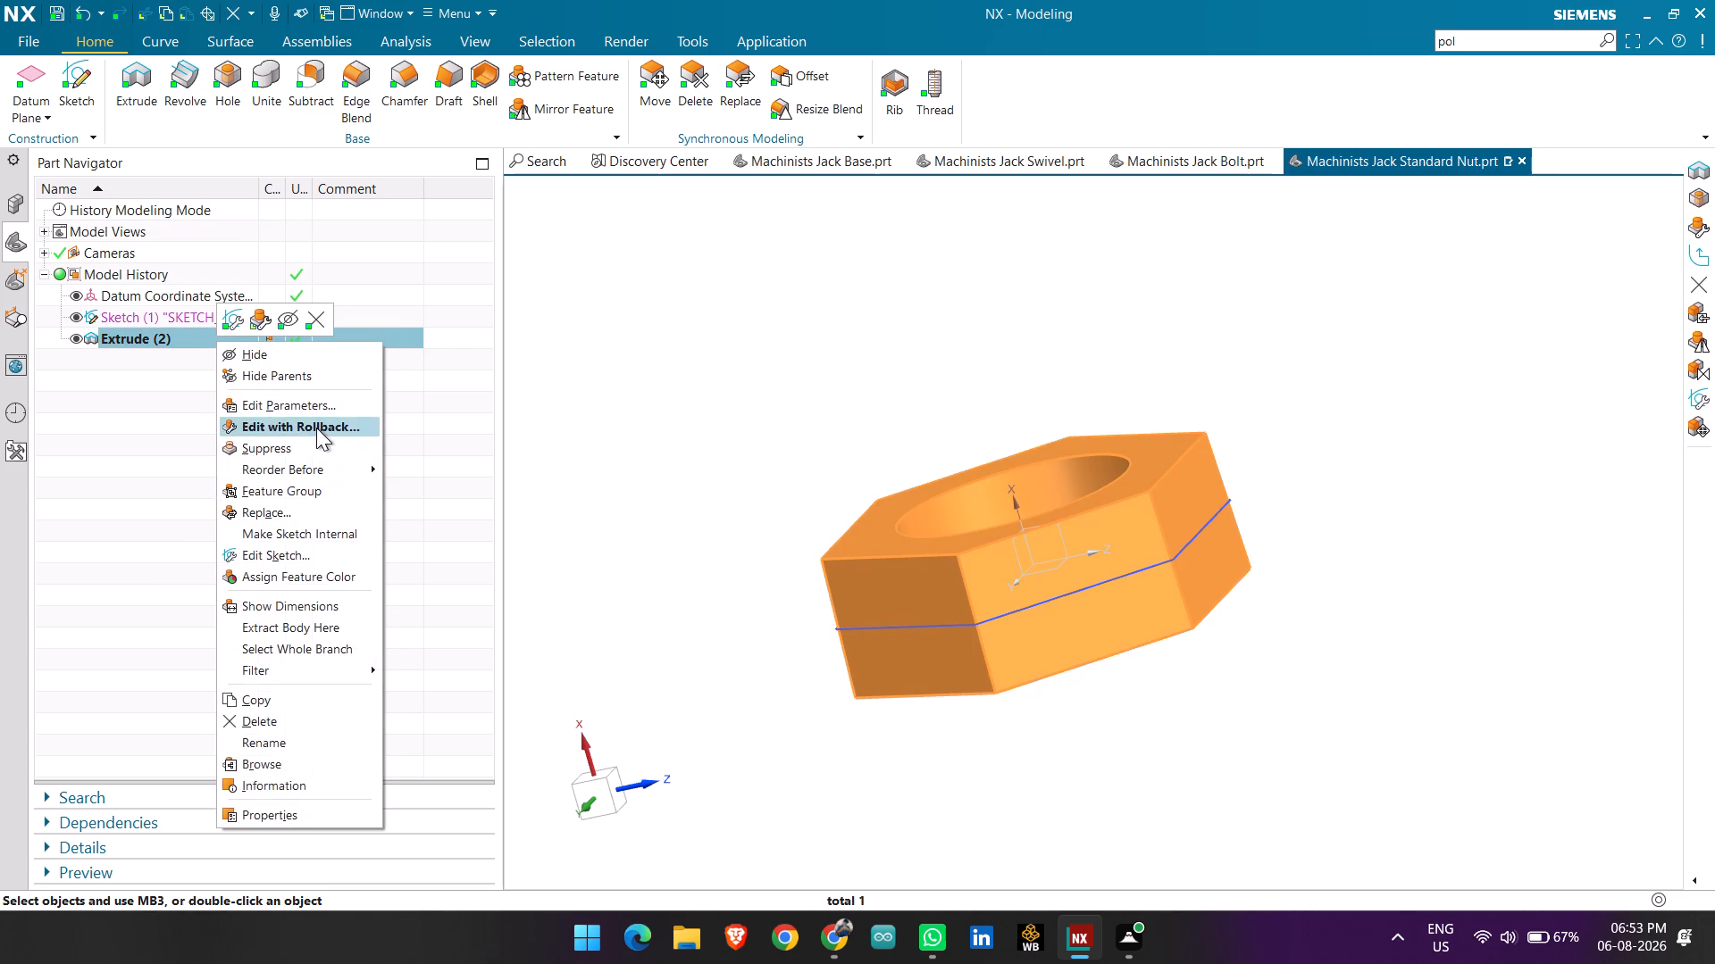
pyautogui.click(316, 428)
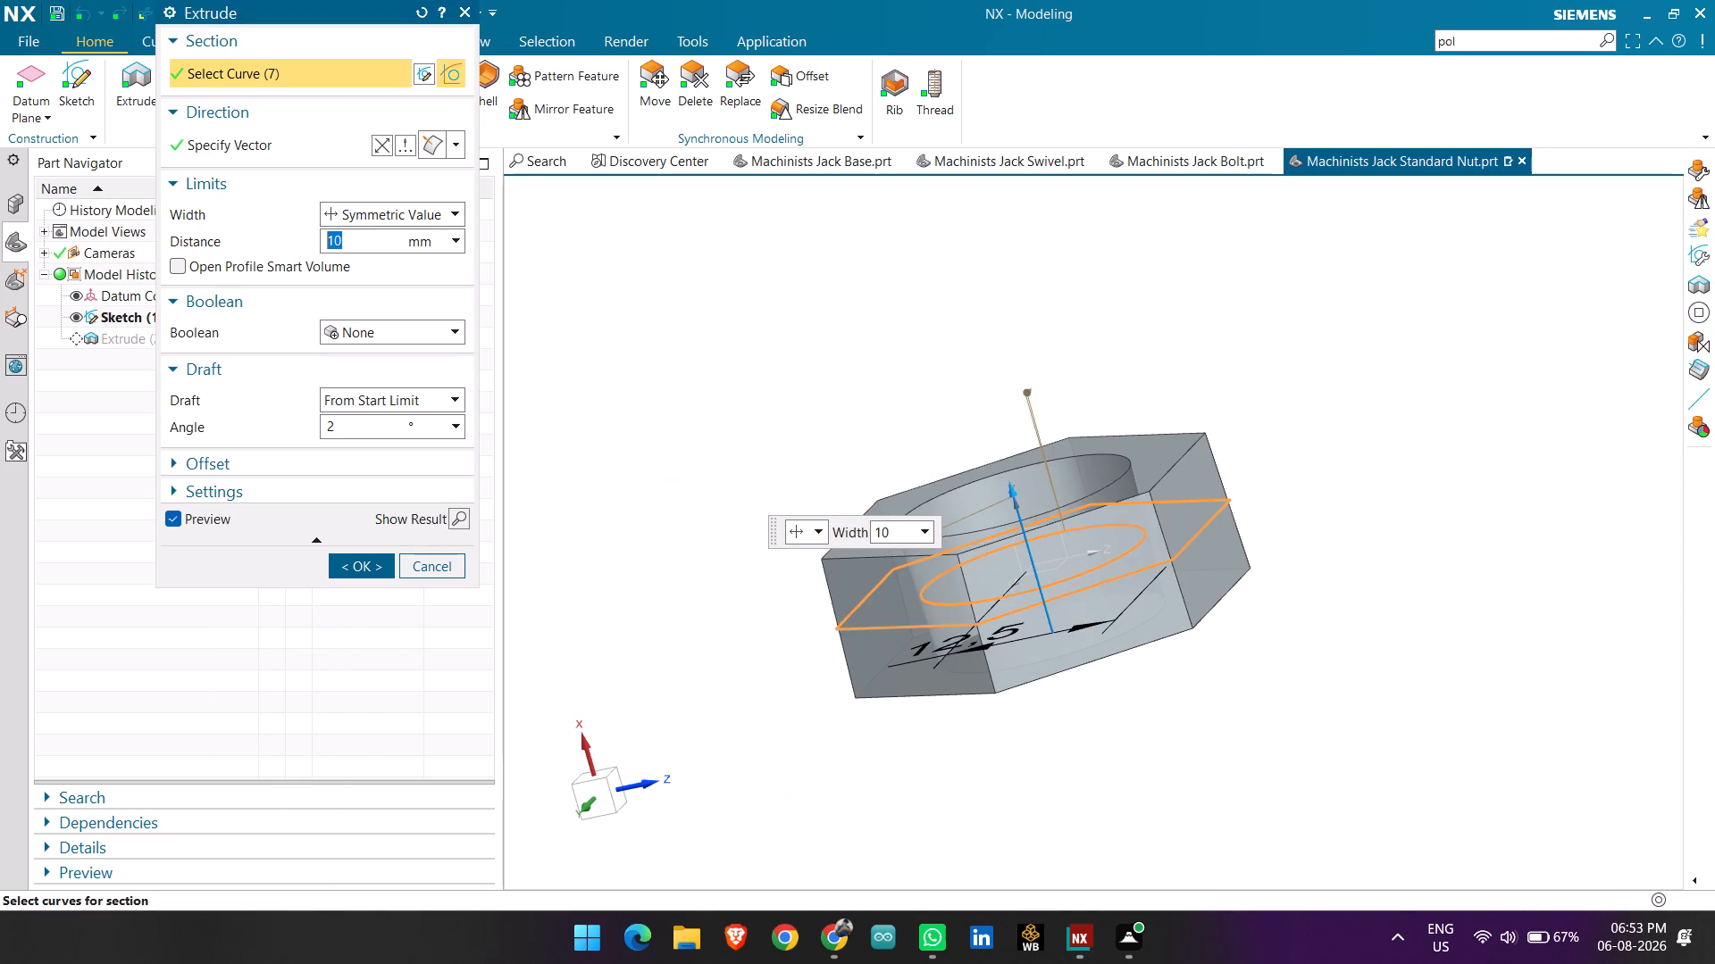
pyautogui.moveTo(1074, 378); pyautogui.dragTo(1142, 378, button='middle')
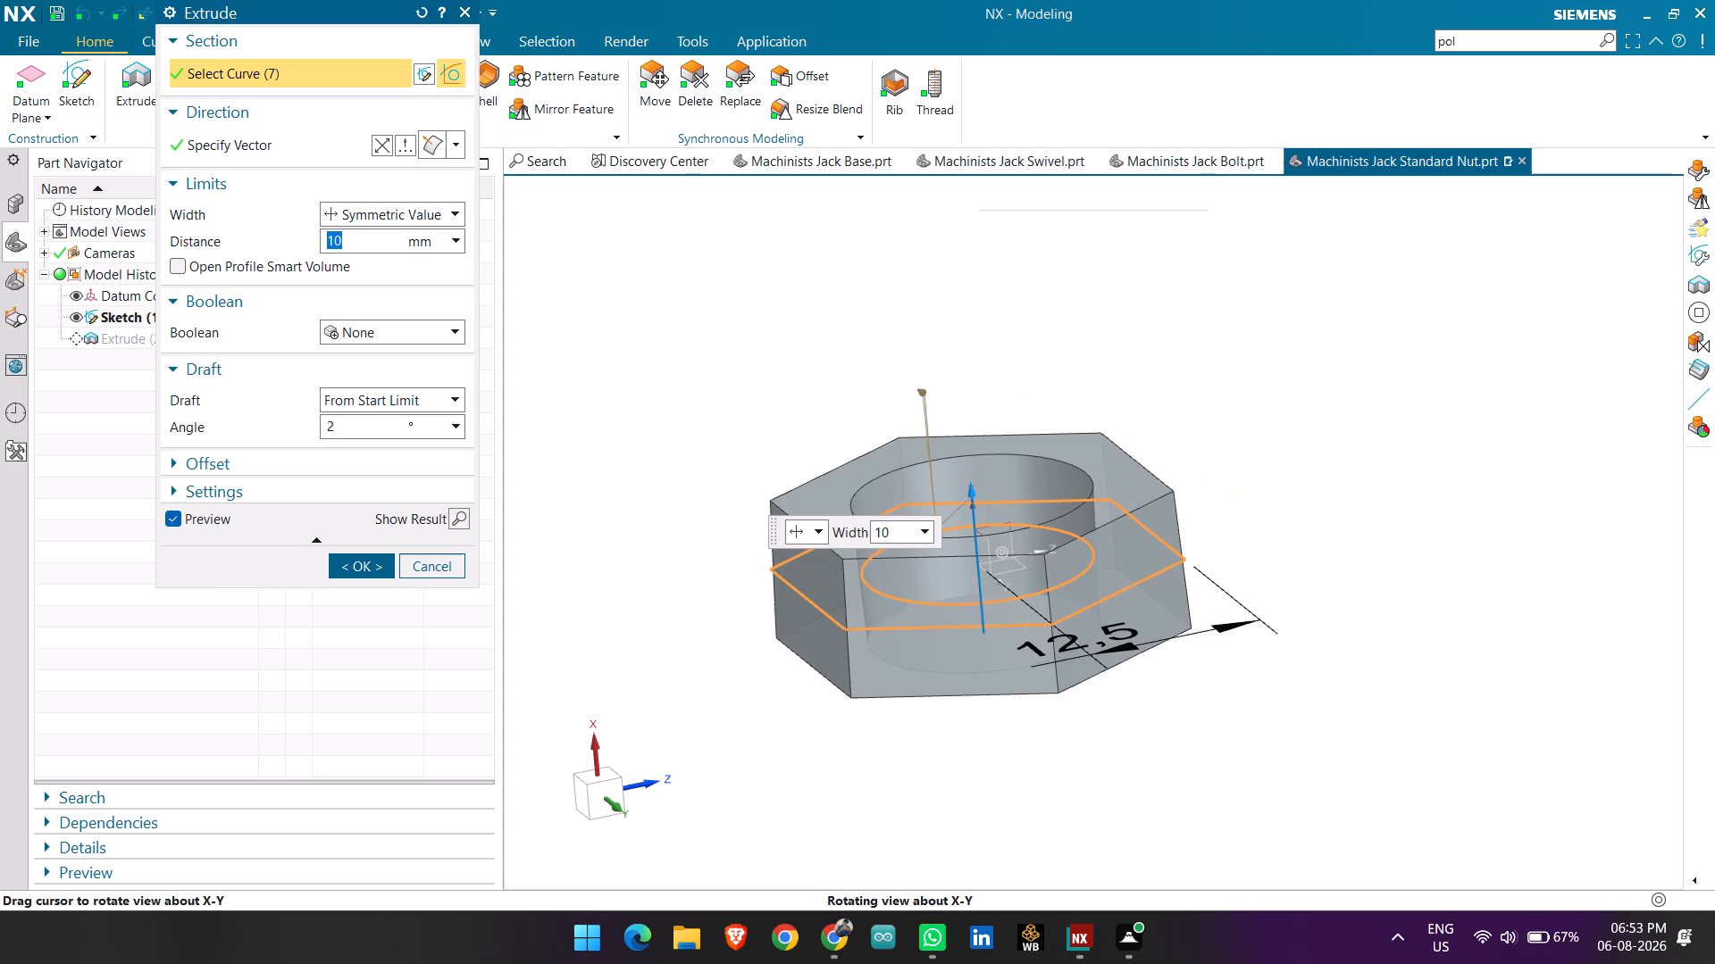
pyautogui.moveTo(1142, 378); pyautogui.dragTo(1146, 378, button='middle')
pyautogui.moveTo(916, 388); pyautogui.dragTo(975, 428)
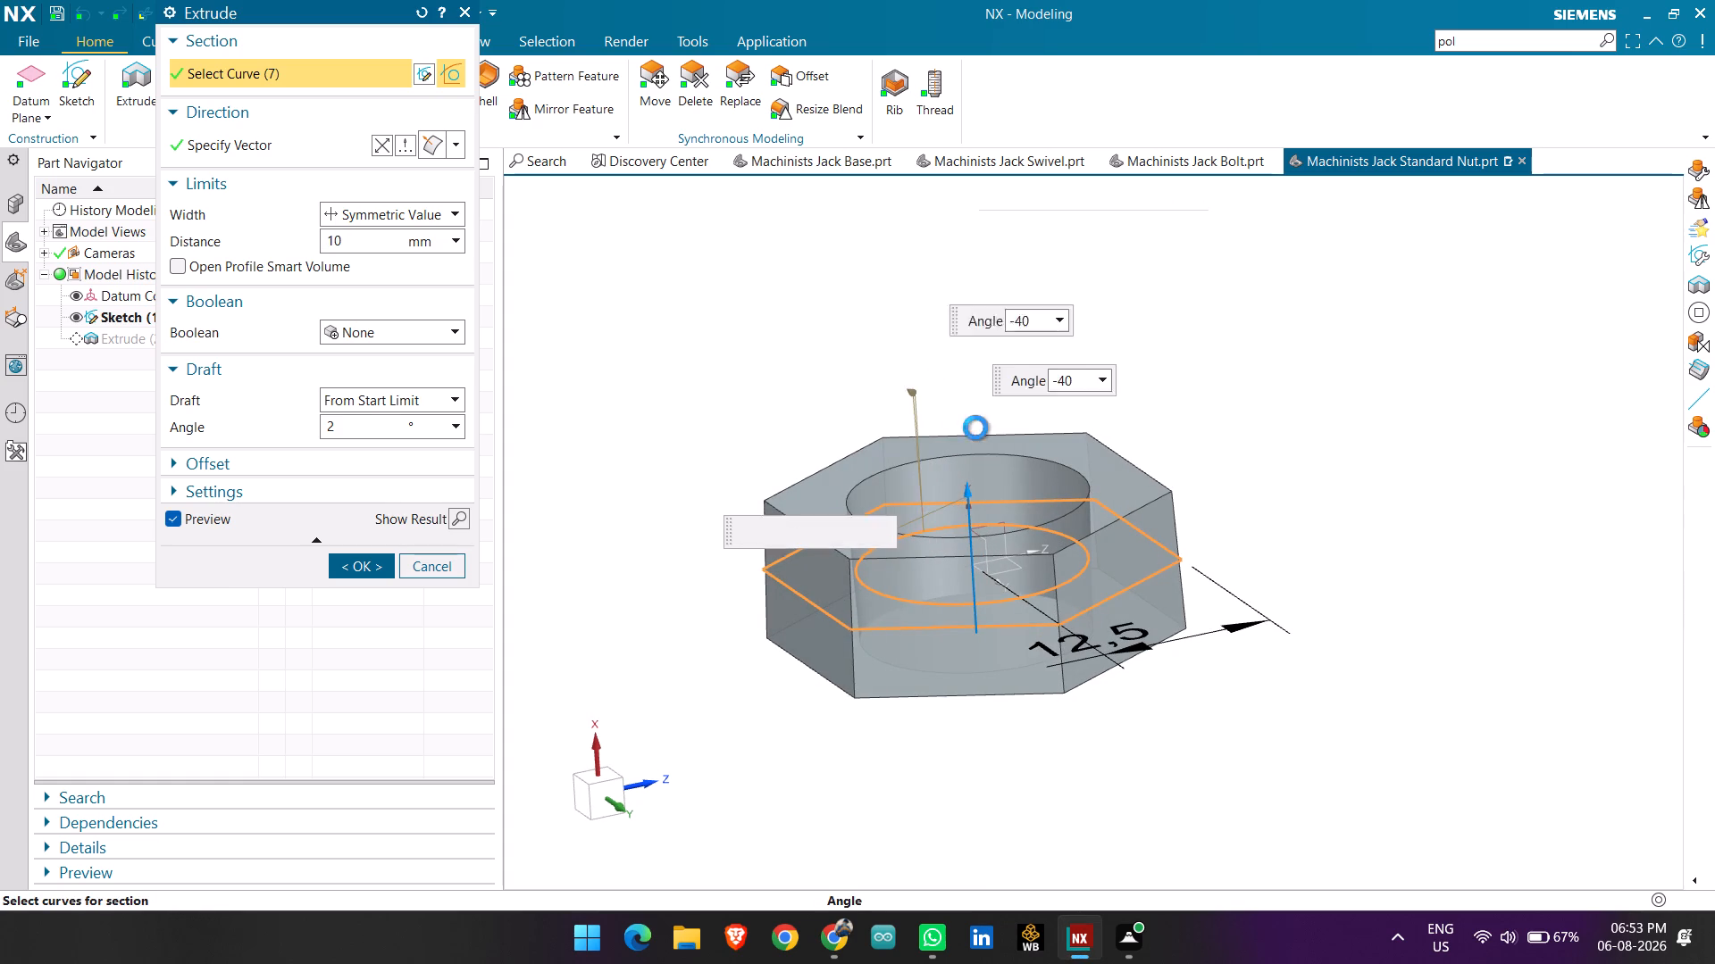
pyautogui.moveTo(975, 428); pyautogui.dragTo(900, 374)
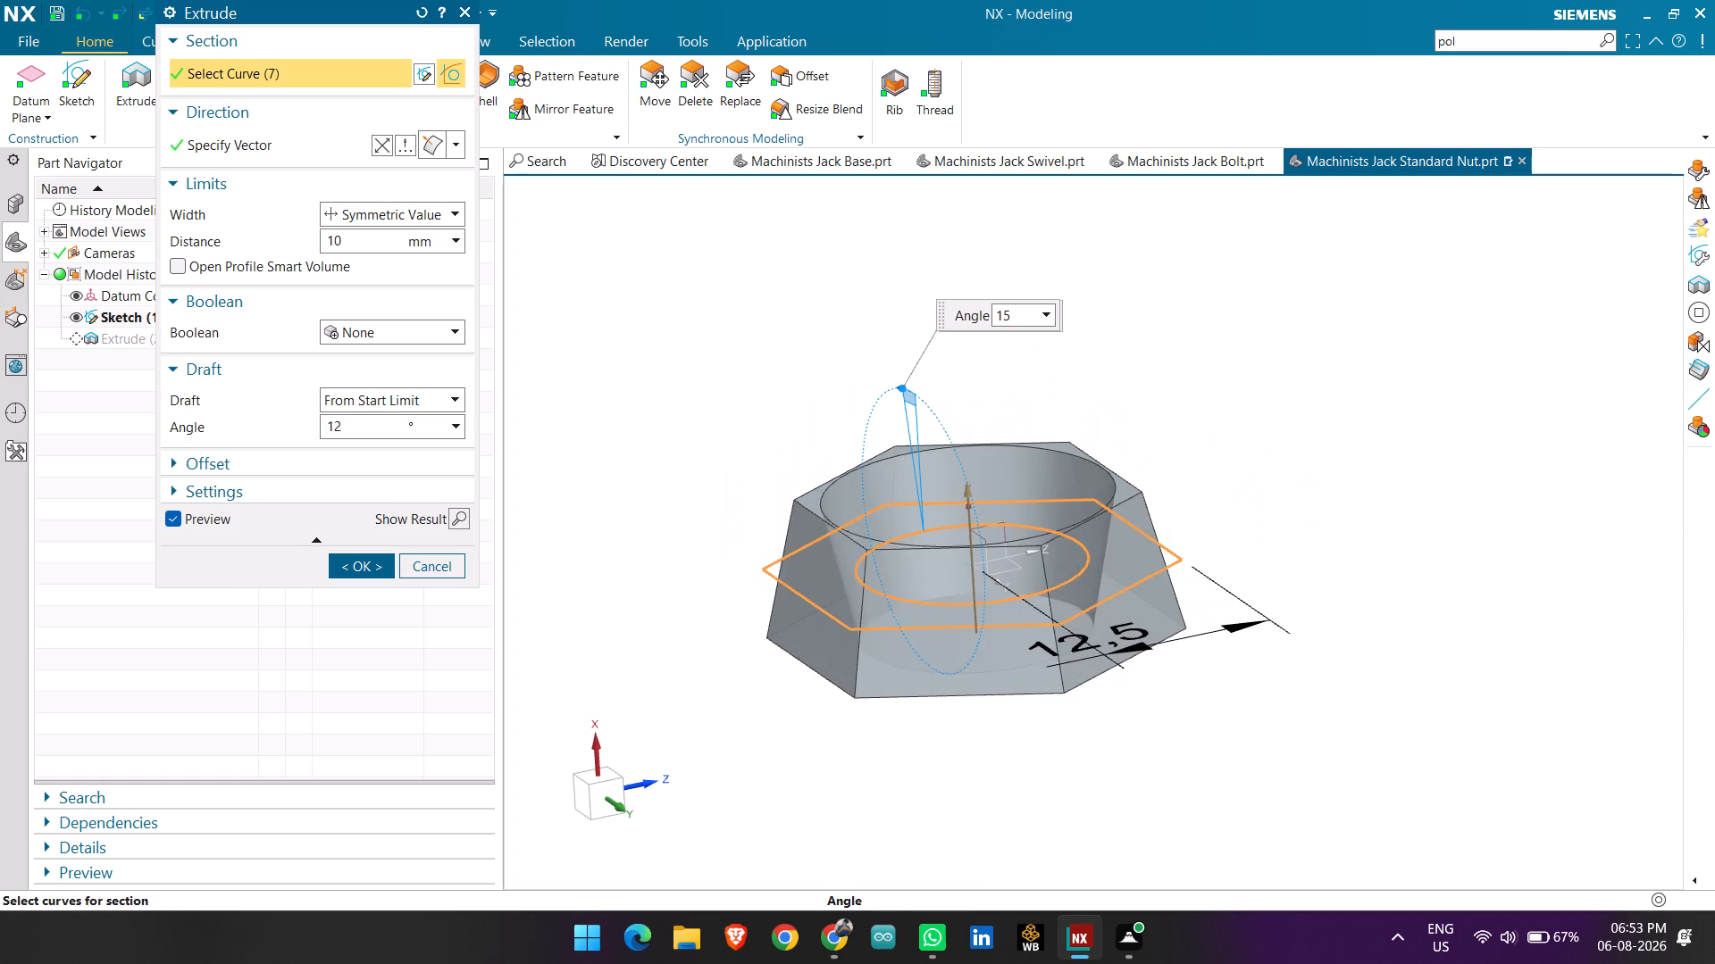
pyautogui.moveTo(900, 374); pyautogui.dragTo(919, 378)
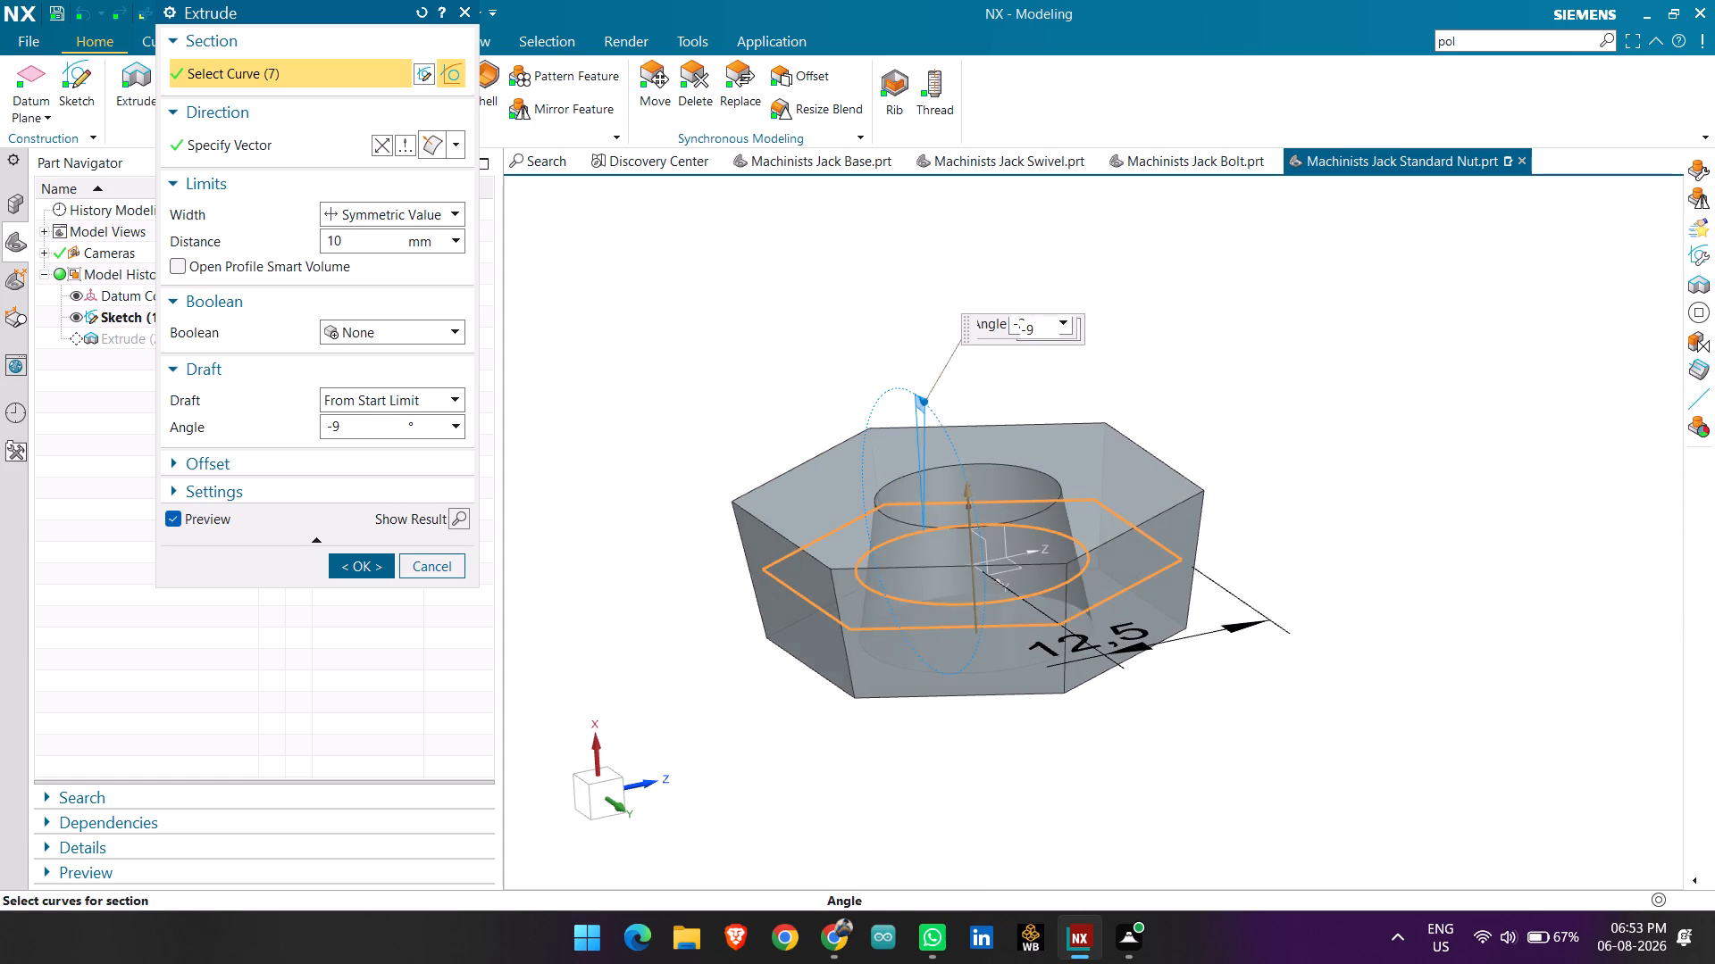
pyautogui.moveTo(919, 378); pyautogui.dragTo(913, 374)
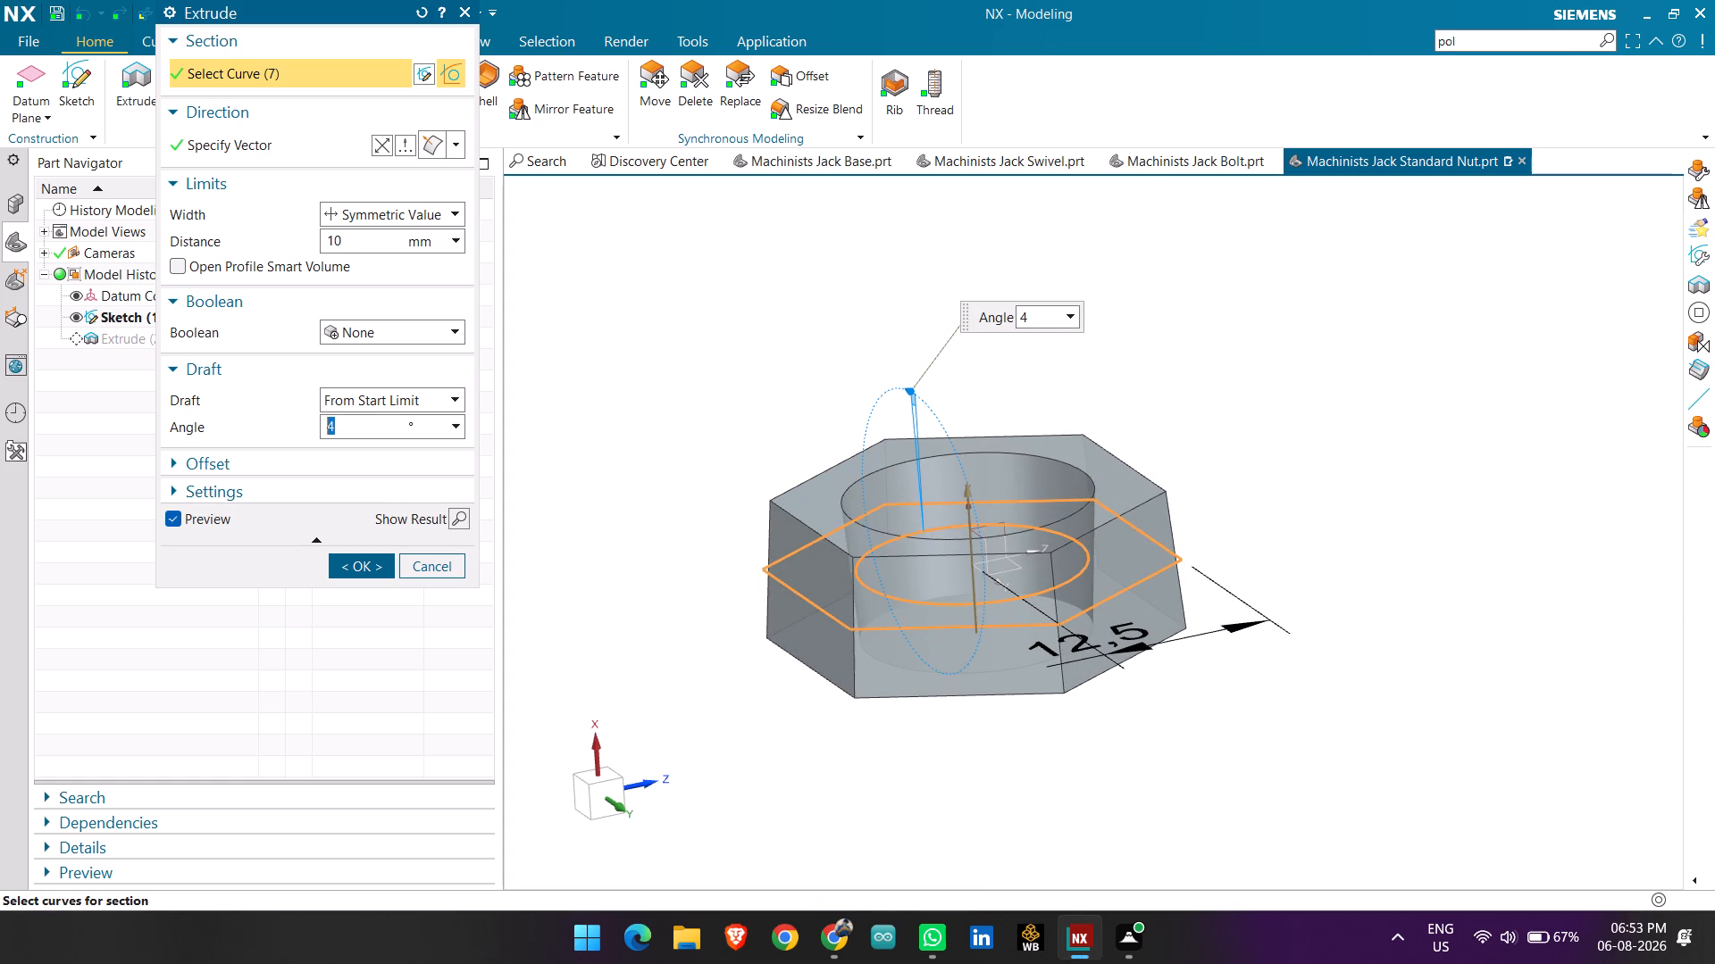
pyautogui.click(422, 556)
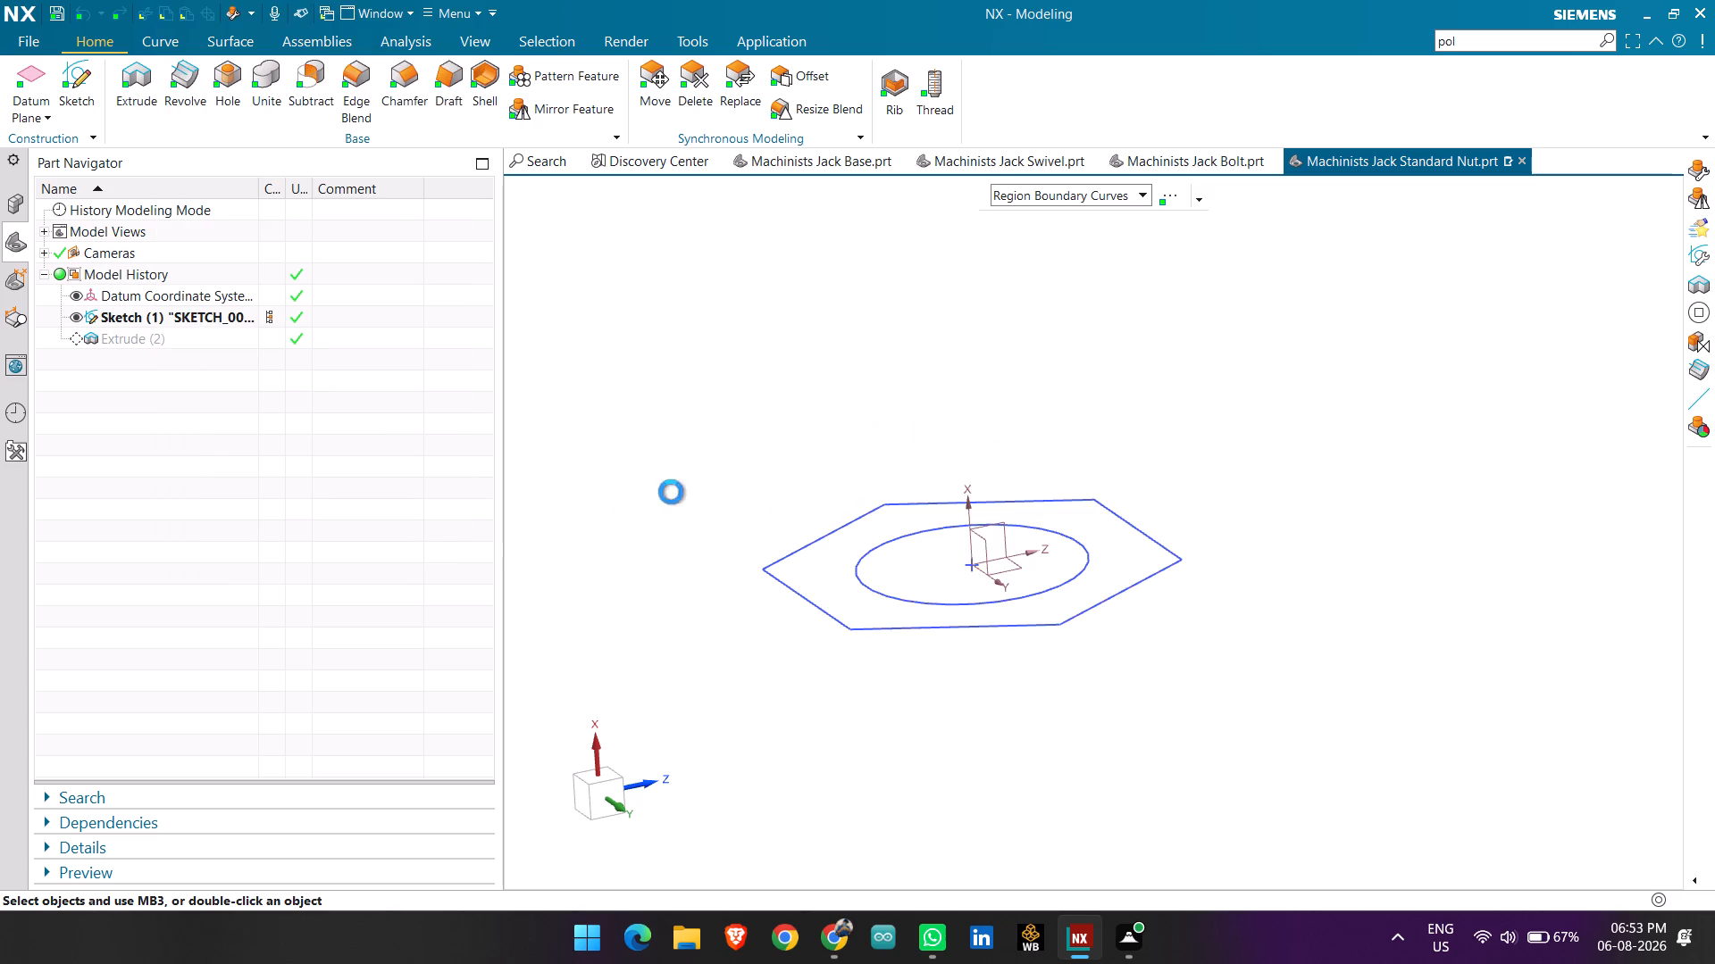
# Reopen the nut's hexagon extrusion for editing with rollback.
pyautogui.click(163, 333)
pyautogui.rightClick(163, 333)
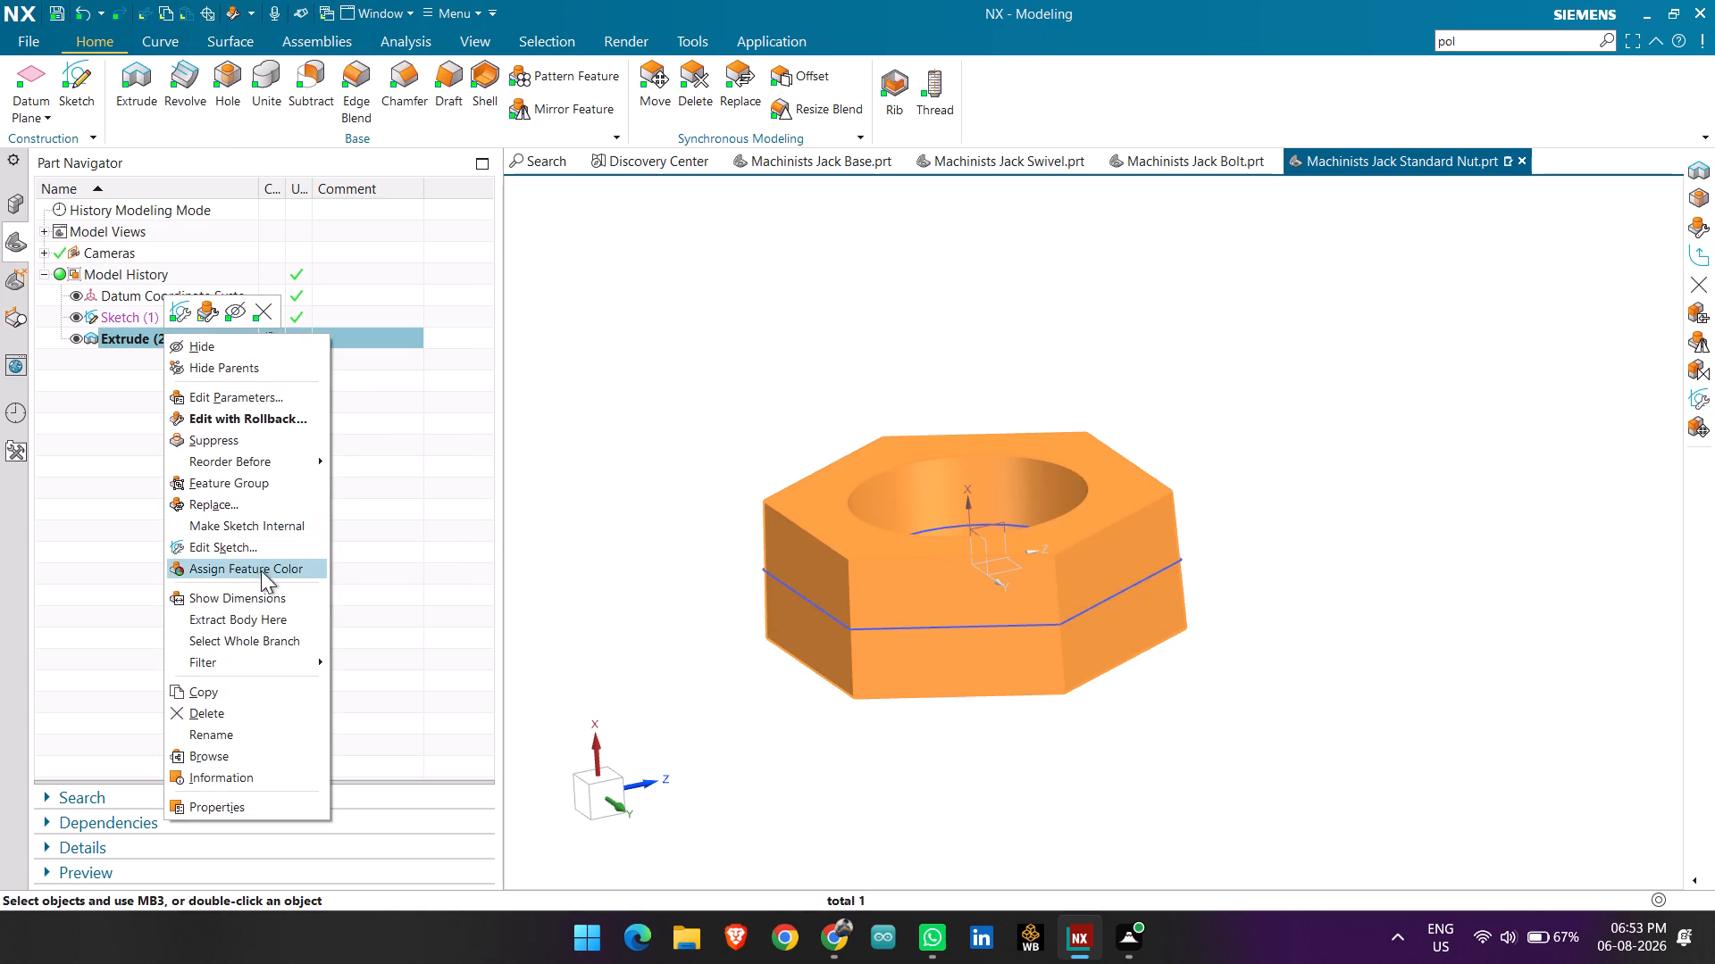
pyautogui.click(270, 410)
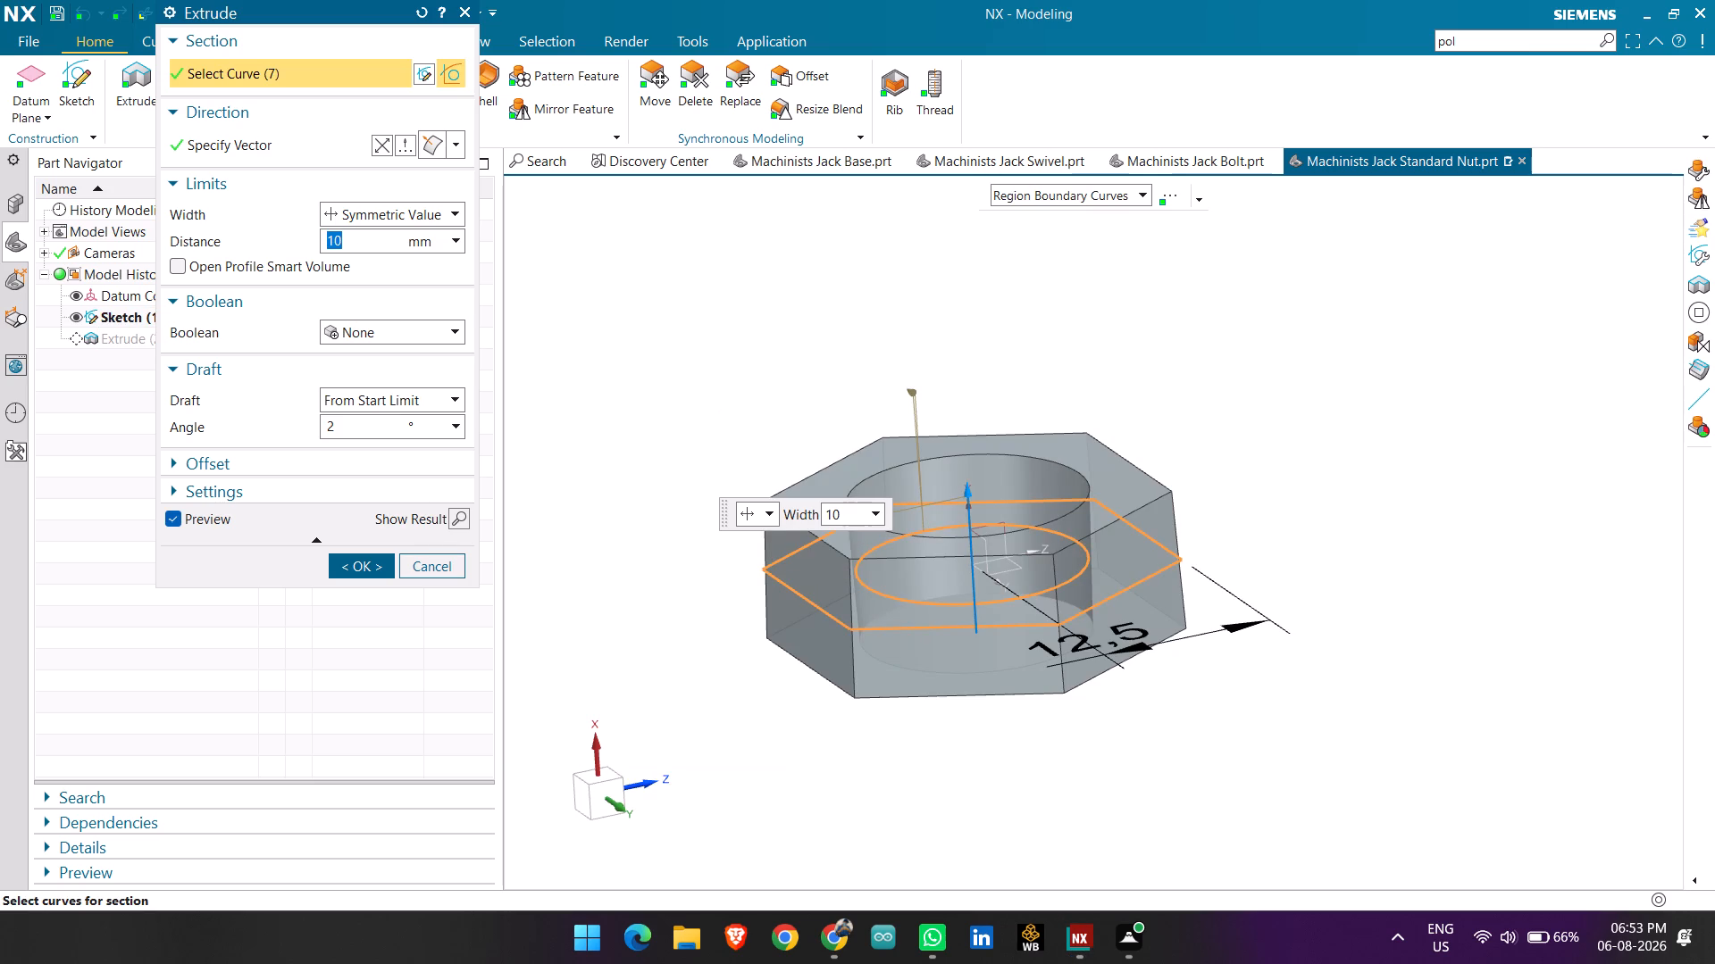
pyautogui.scroll(2, 790, 430)
pyautogui.middleClick(762, 421)
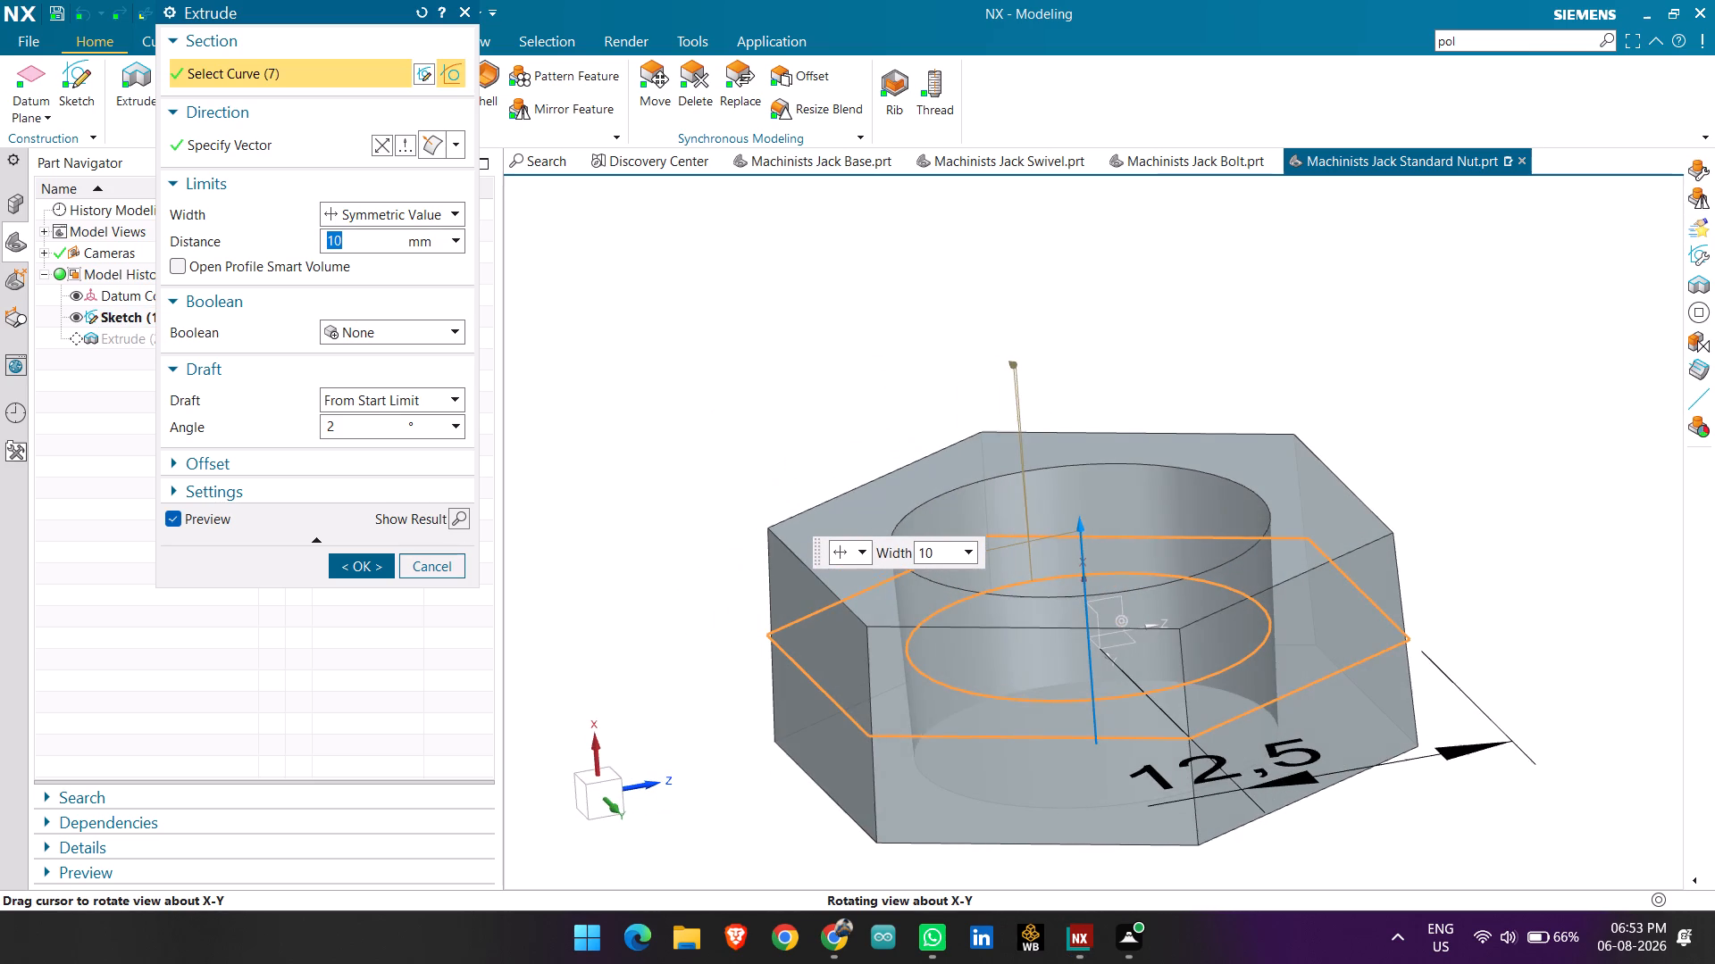
pyautogui.scroll(-1, 295, 440)
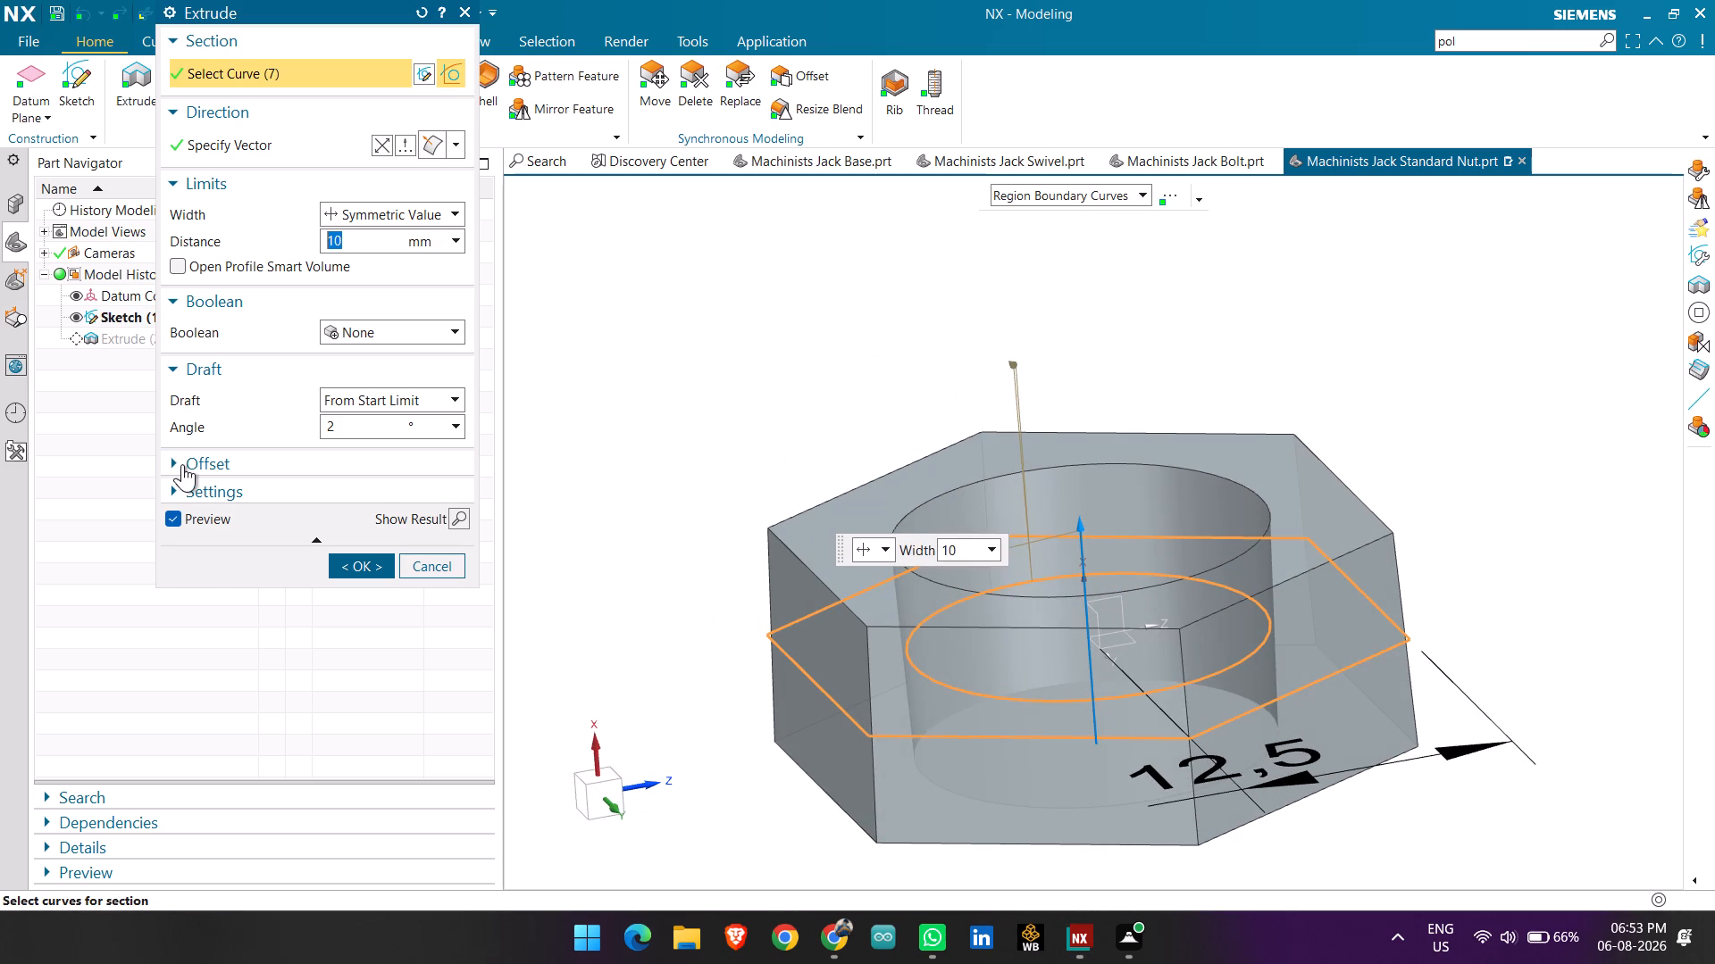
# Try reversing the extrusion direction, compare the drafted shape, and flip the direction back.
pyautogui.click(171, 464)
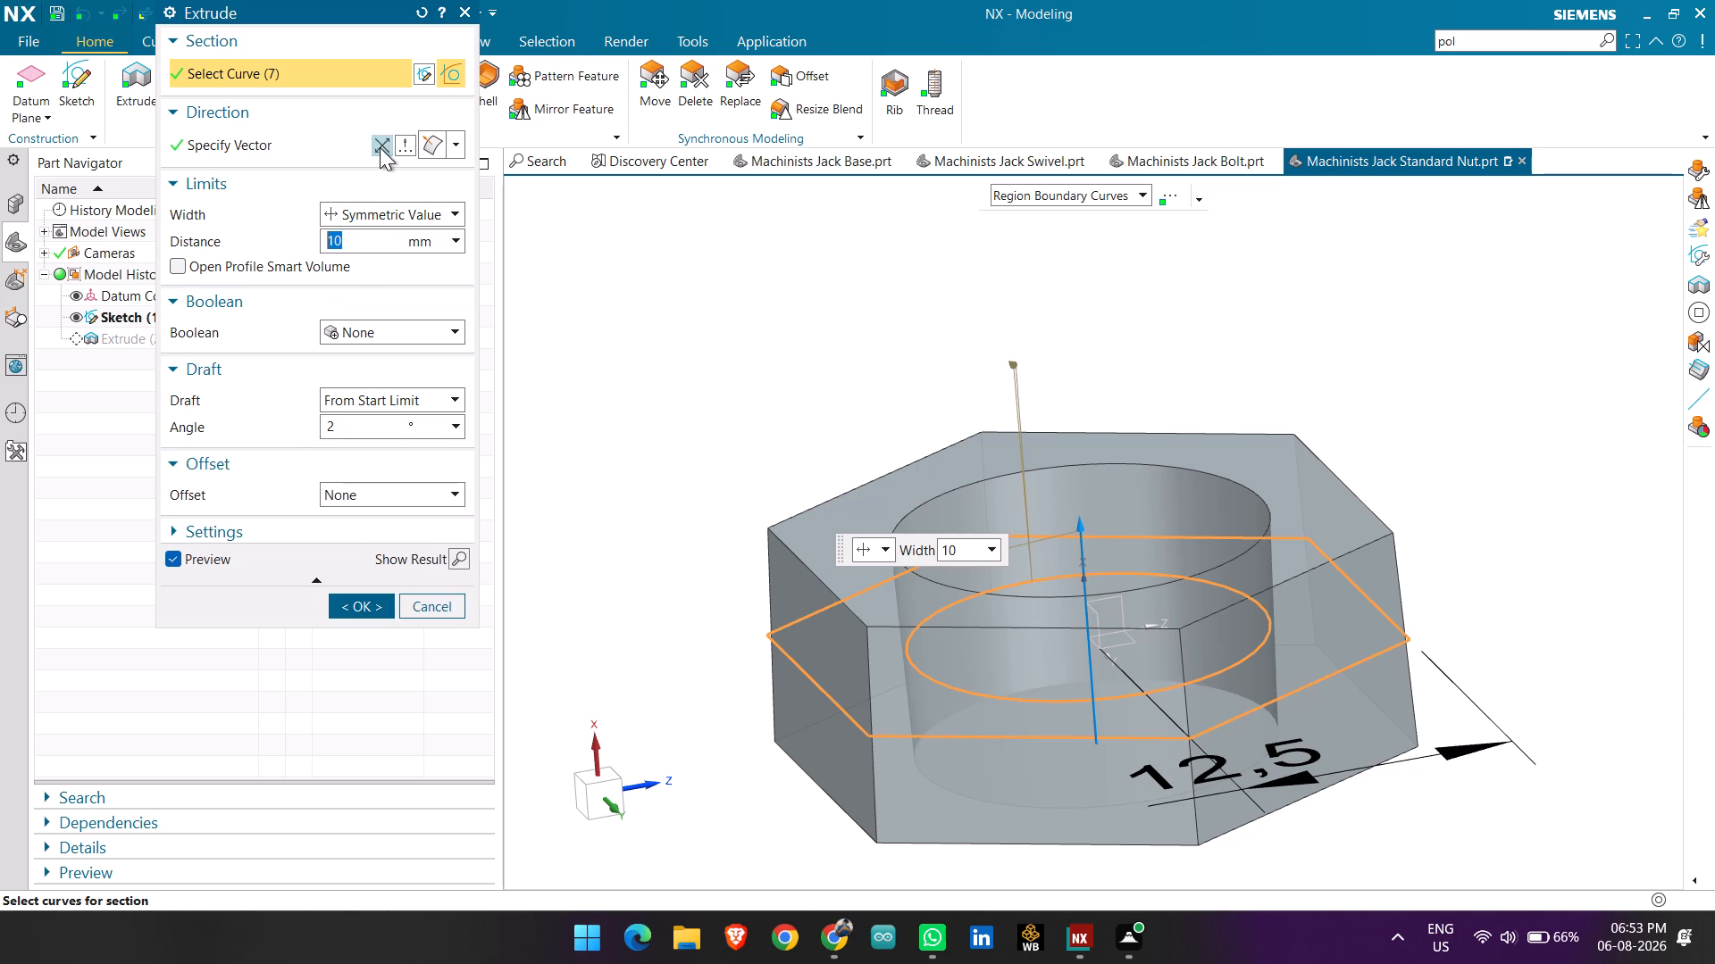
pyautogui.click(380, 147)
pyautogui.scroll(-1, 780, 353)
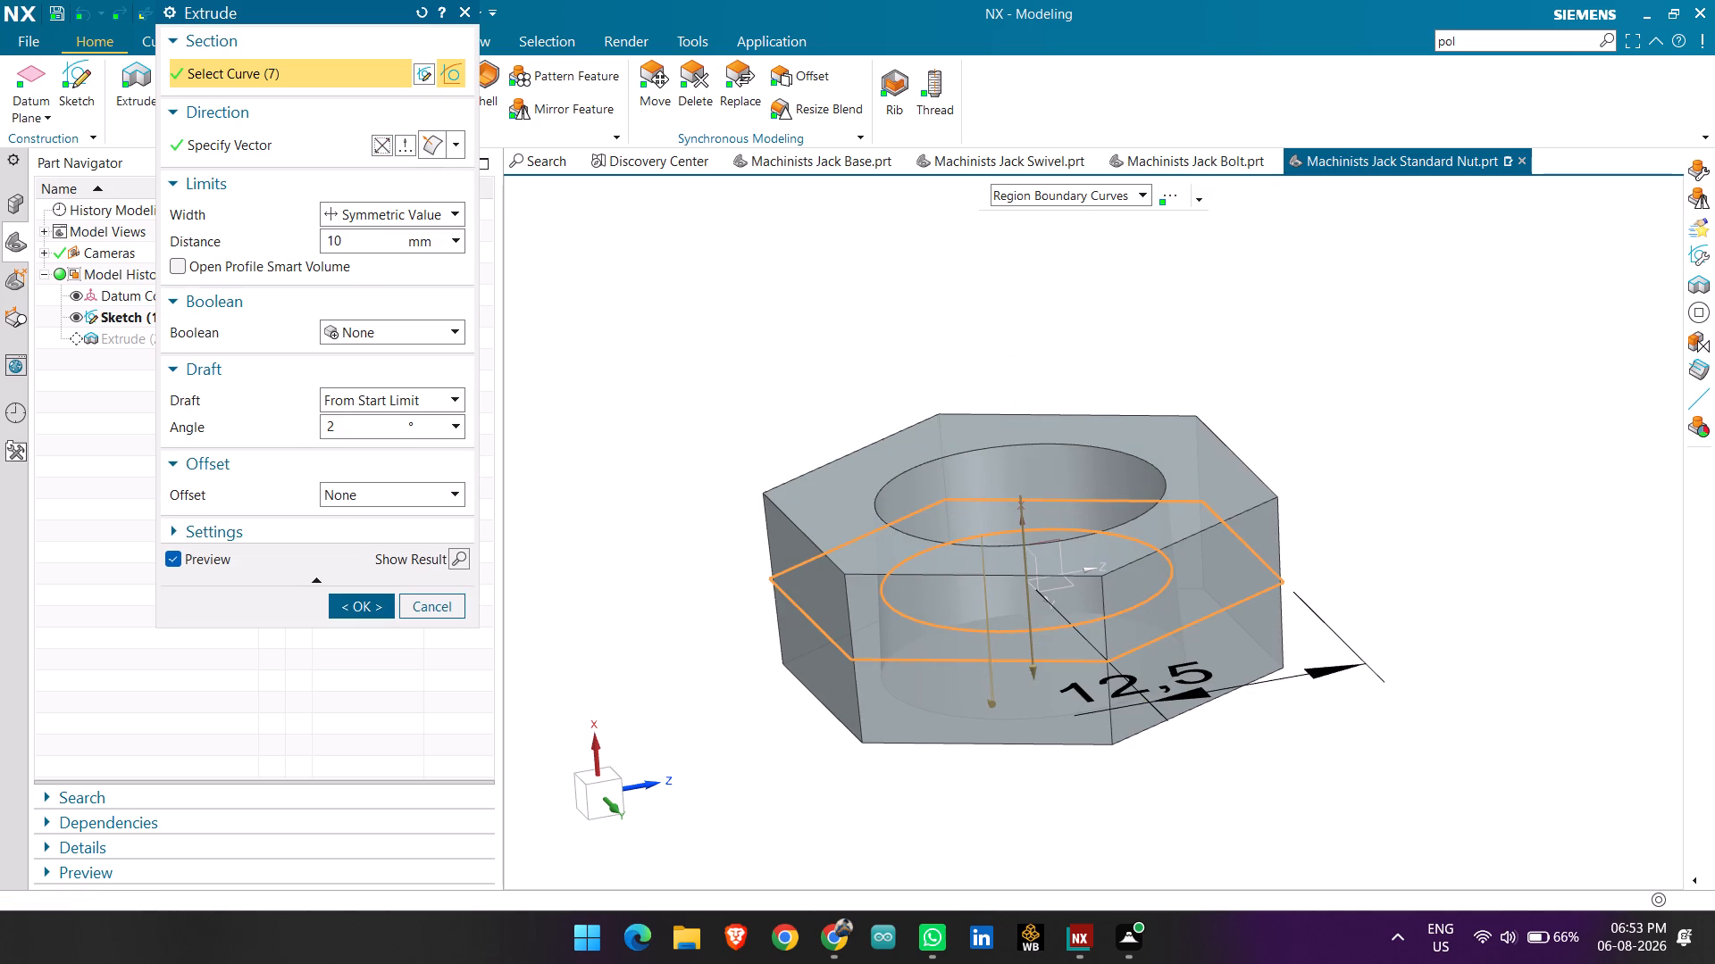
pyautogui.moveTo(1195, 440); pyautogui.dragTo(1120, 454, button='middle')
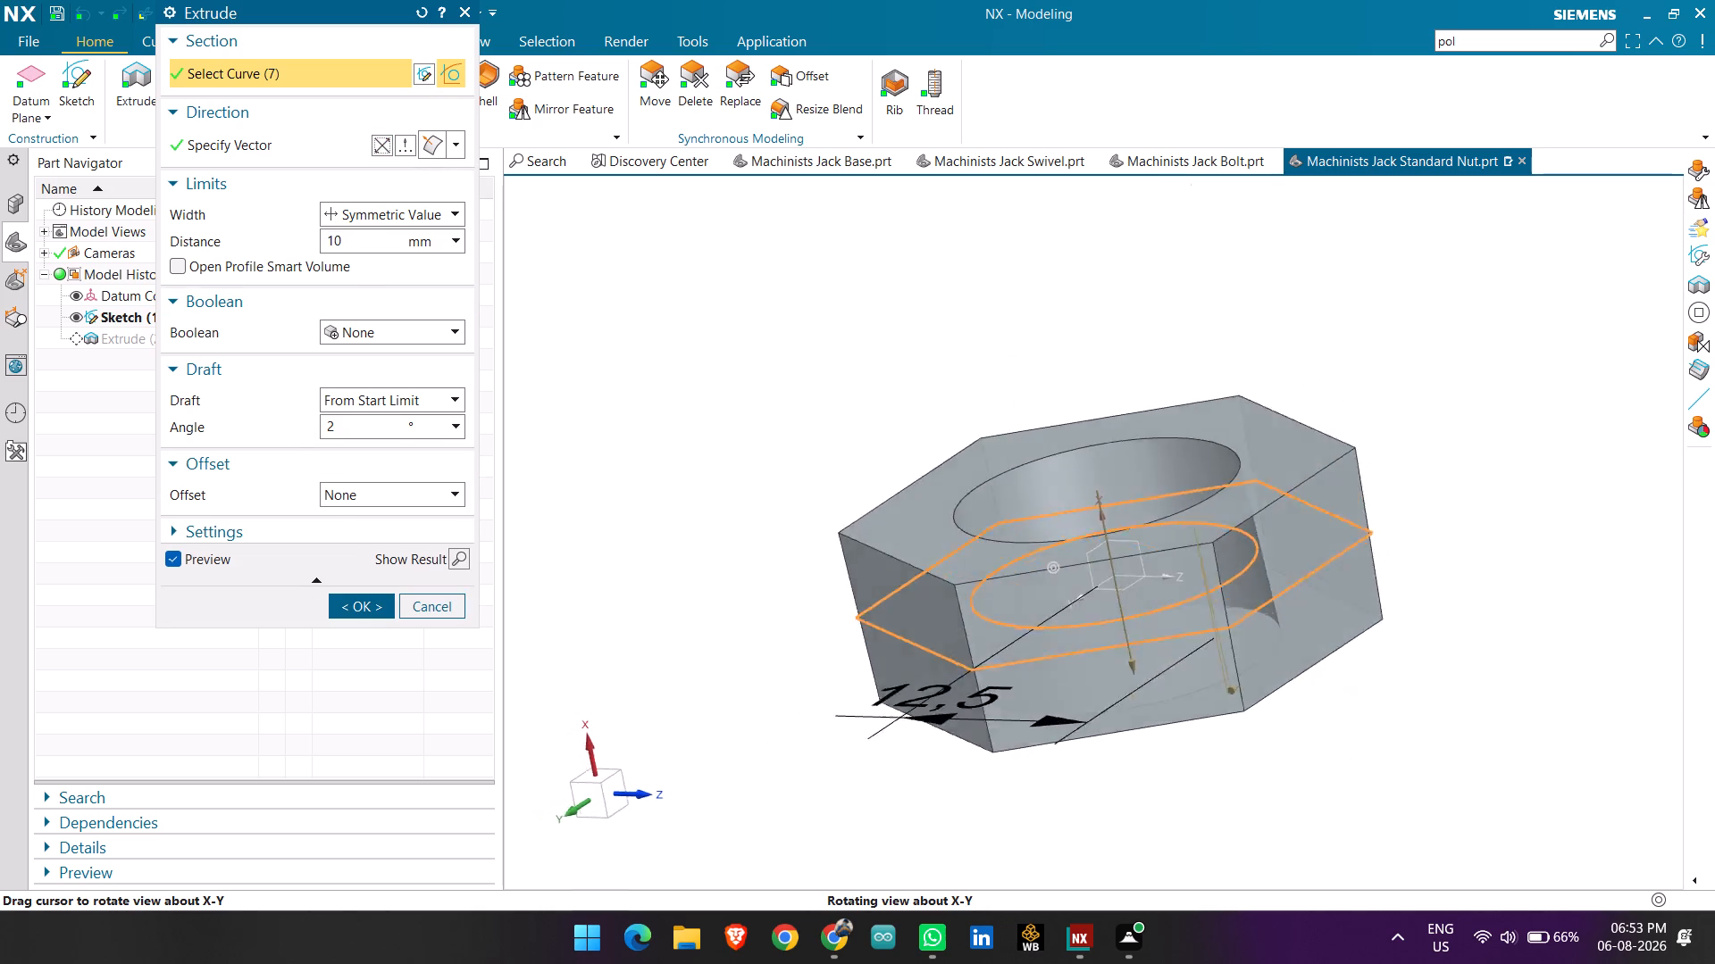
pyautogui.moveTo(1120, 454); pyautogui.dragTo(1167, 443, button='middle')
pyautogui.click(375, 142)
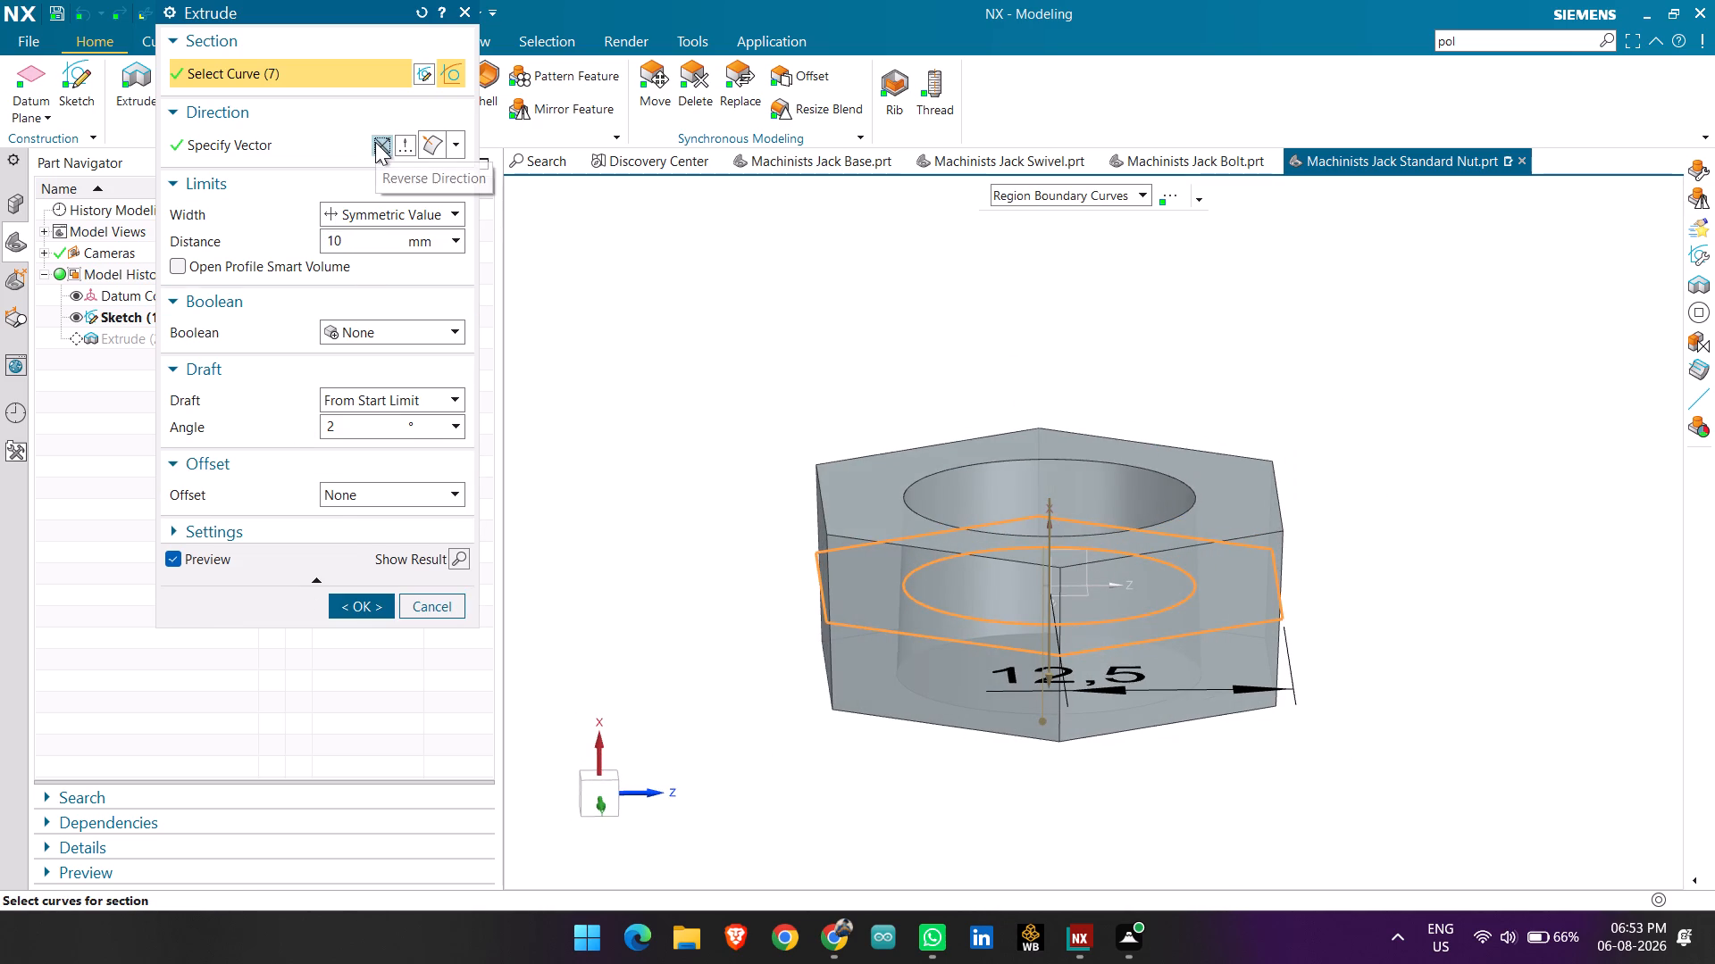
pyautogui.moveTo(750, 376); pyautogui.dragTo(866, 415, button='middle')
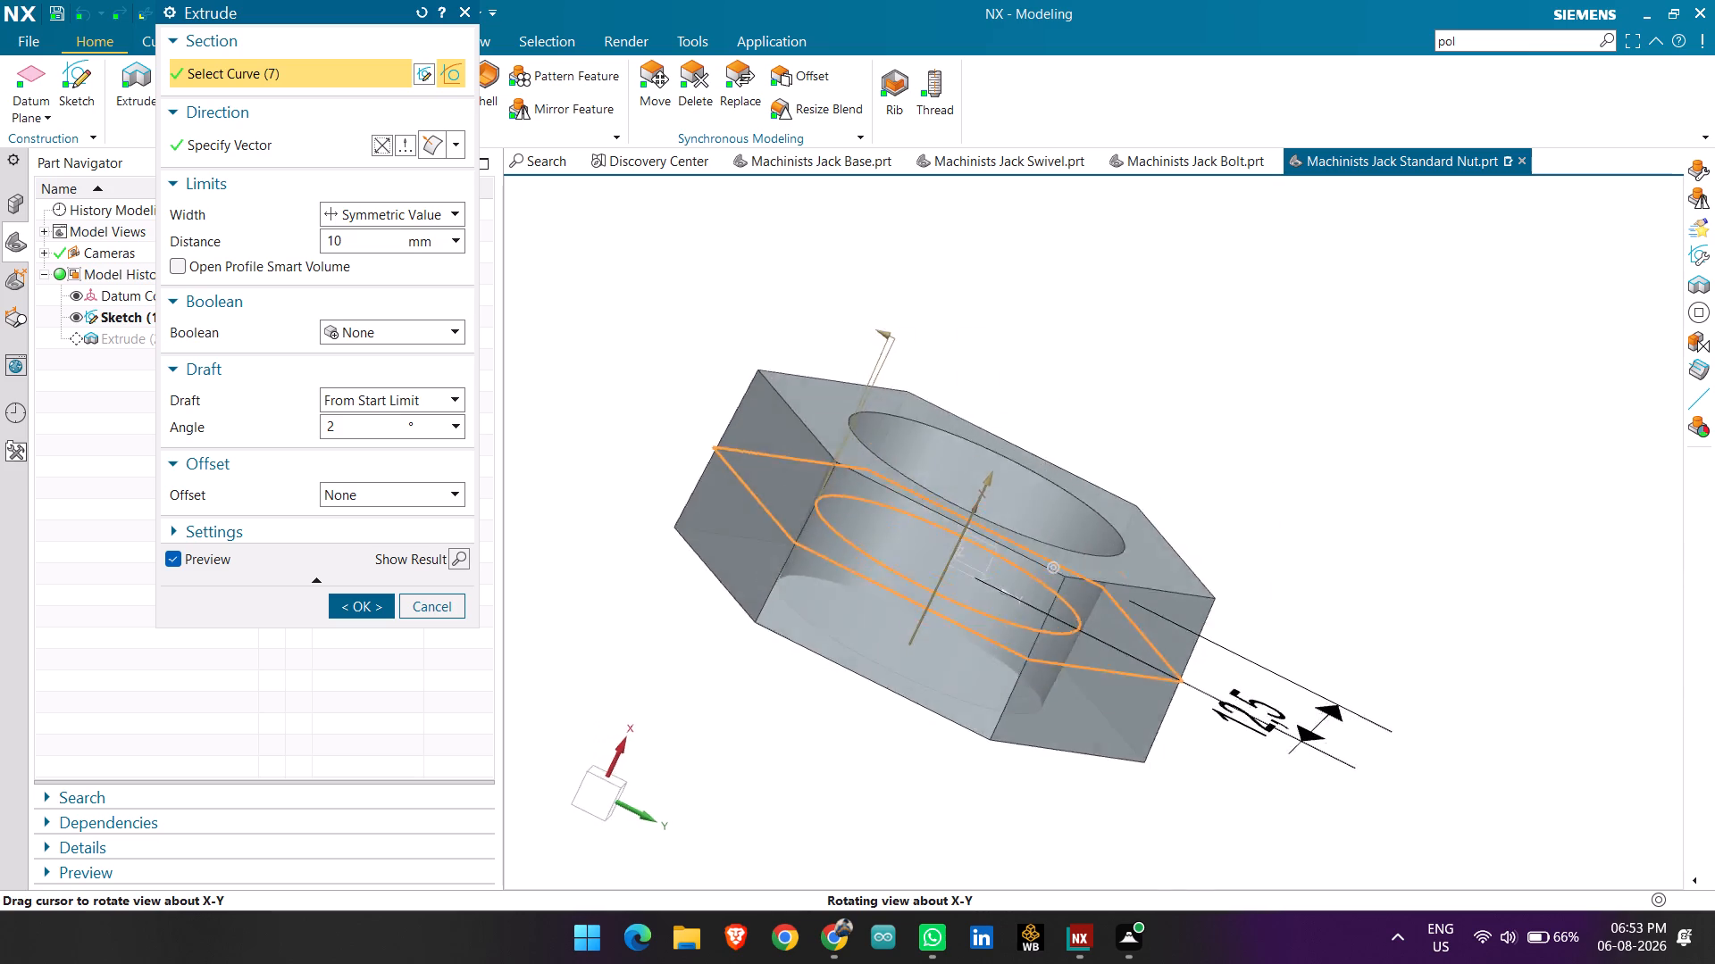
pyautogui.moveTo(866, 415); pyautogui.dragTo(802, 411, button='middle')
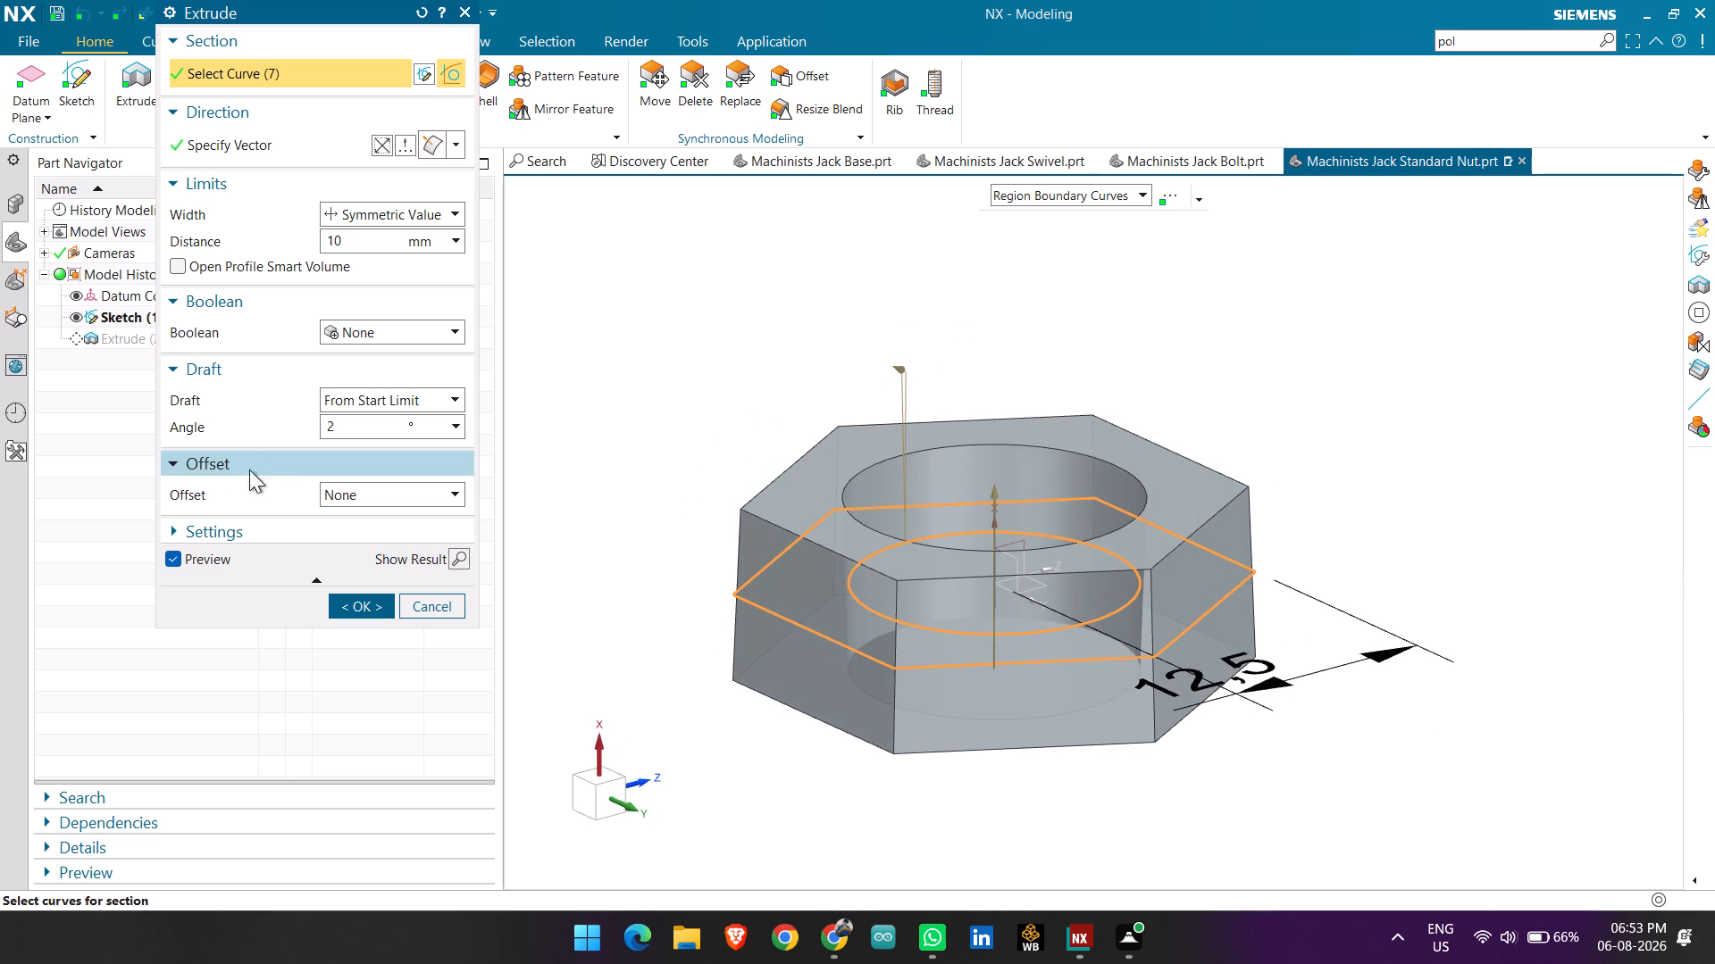
# Set the extrusion's Boolean option to Inferred.
pyautogui.click(185, 539)
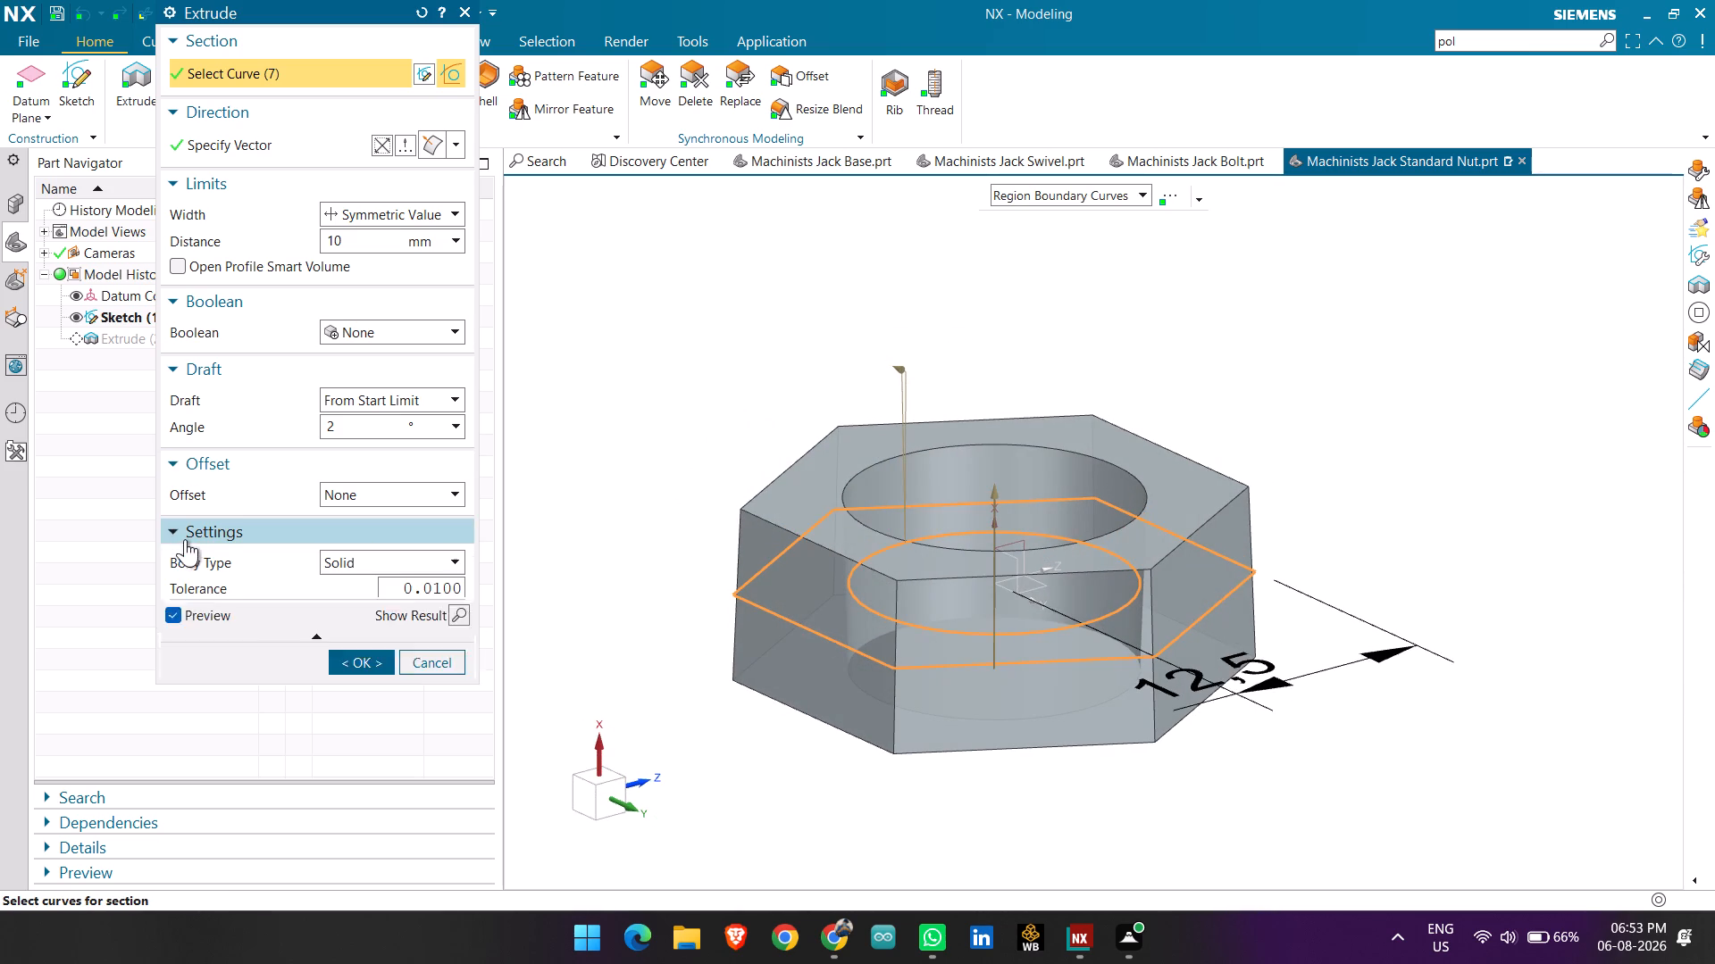
pyautogui.click(425, 334)
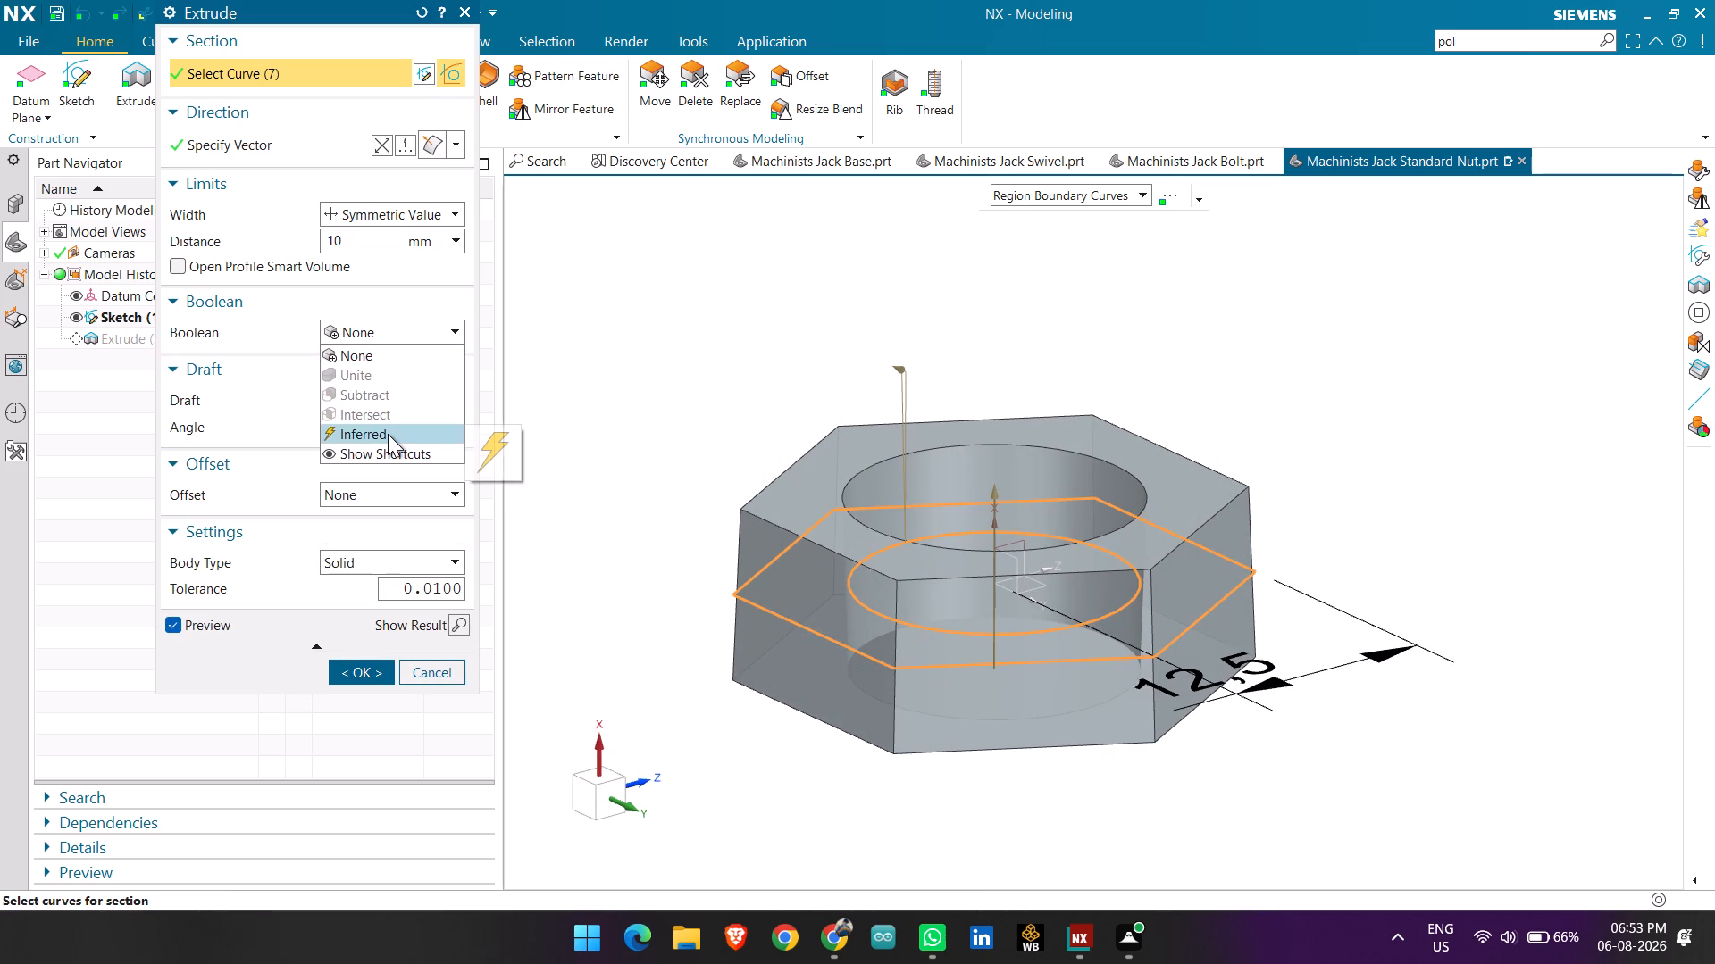
pyautogui.click(388, 434)
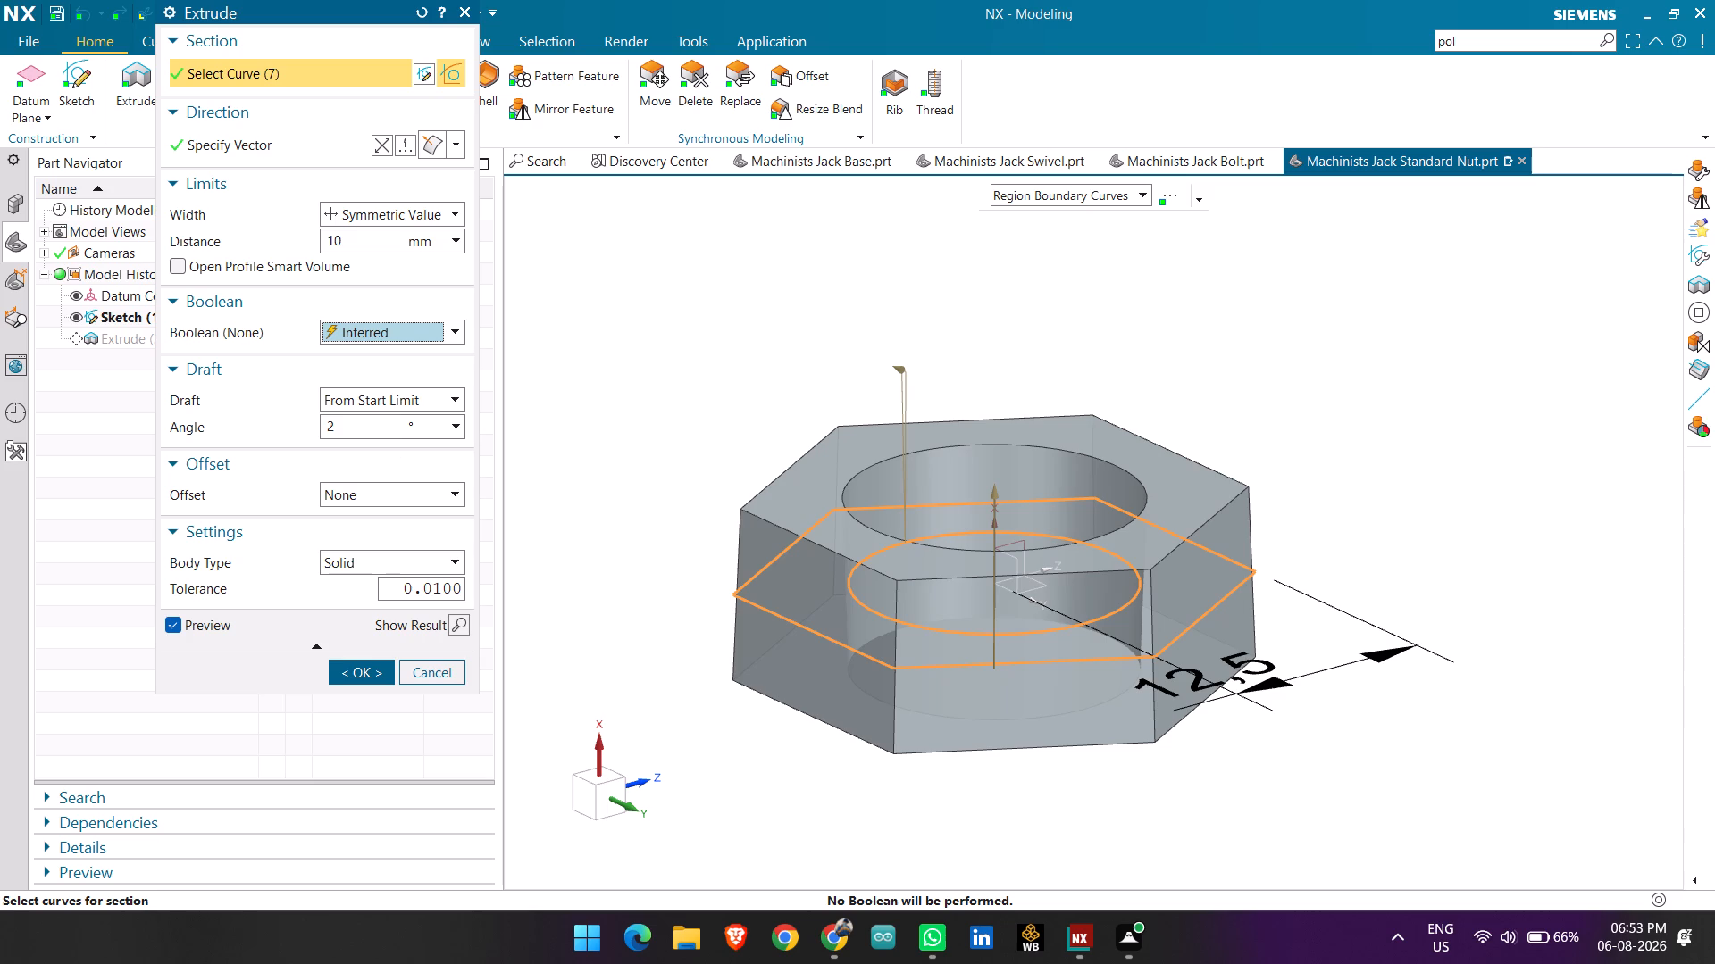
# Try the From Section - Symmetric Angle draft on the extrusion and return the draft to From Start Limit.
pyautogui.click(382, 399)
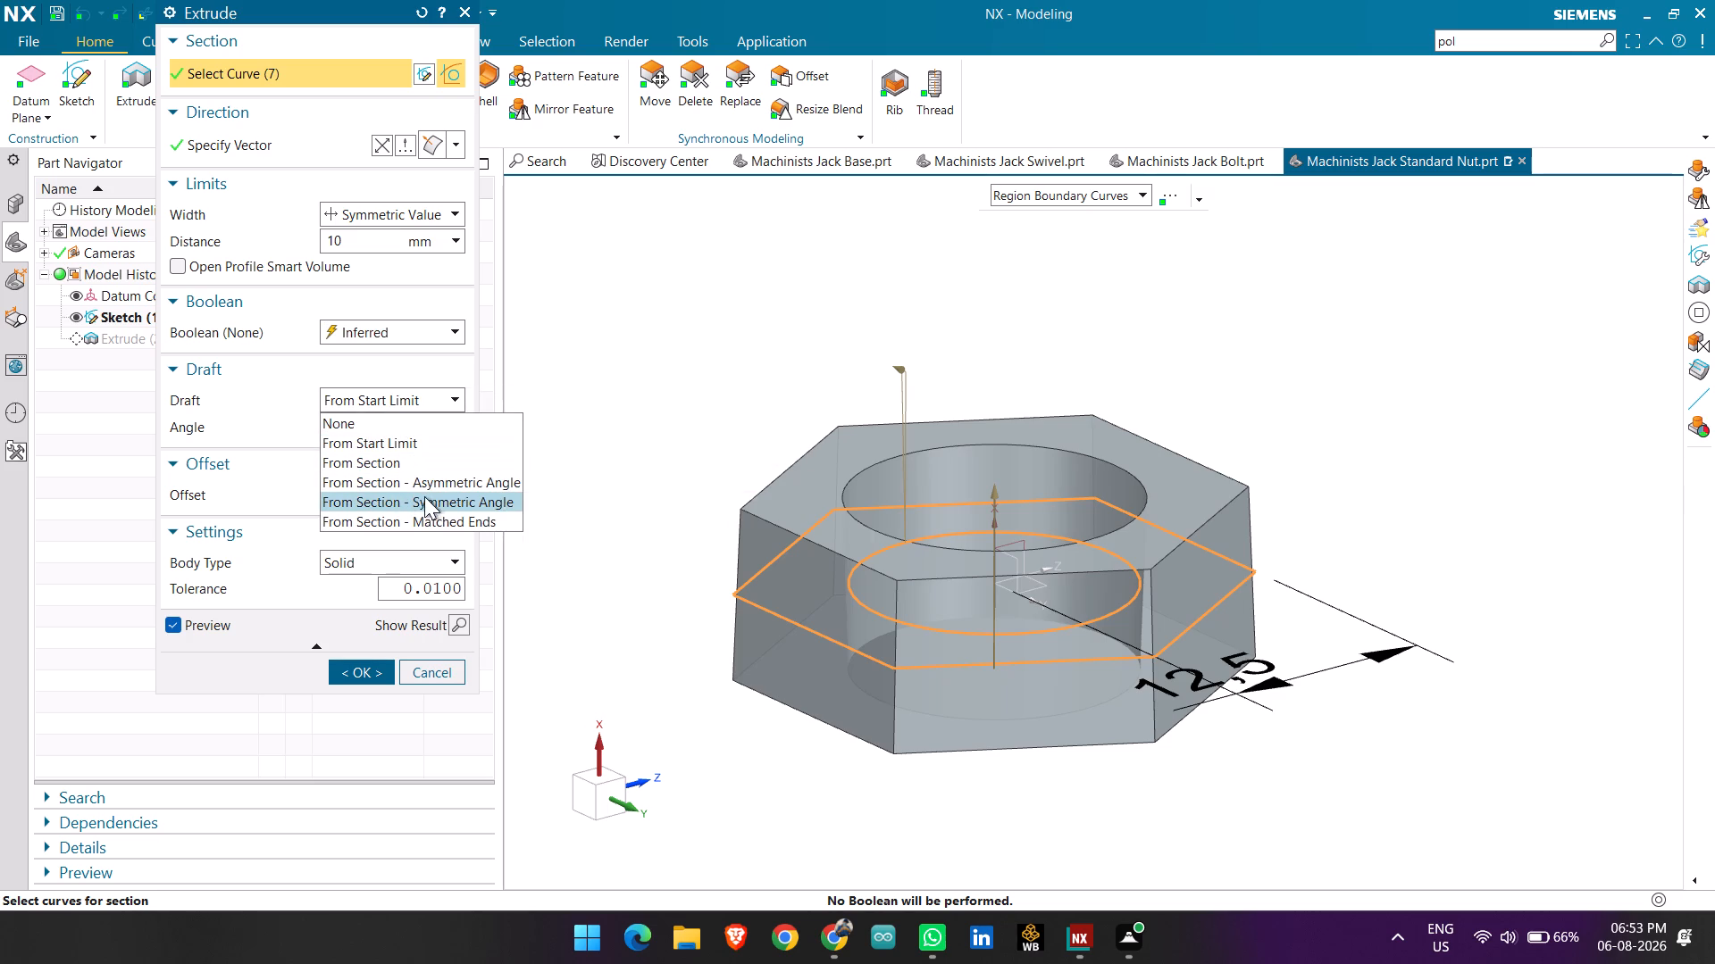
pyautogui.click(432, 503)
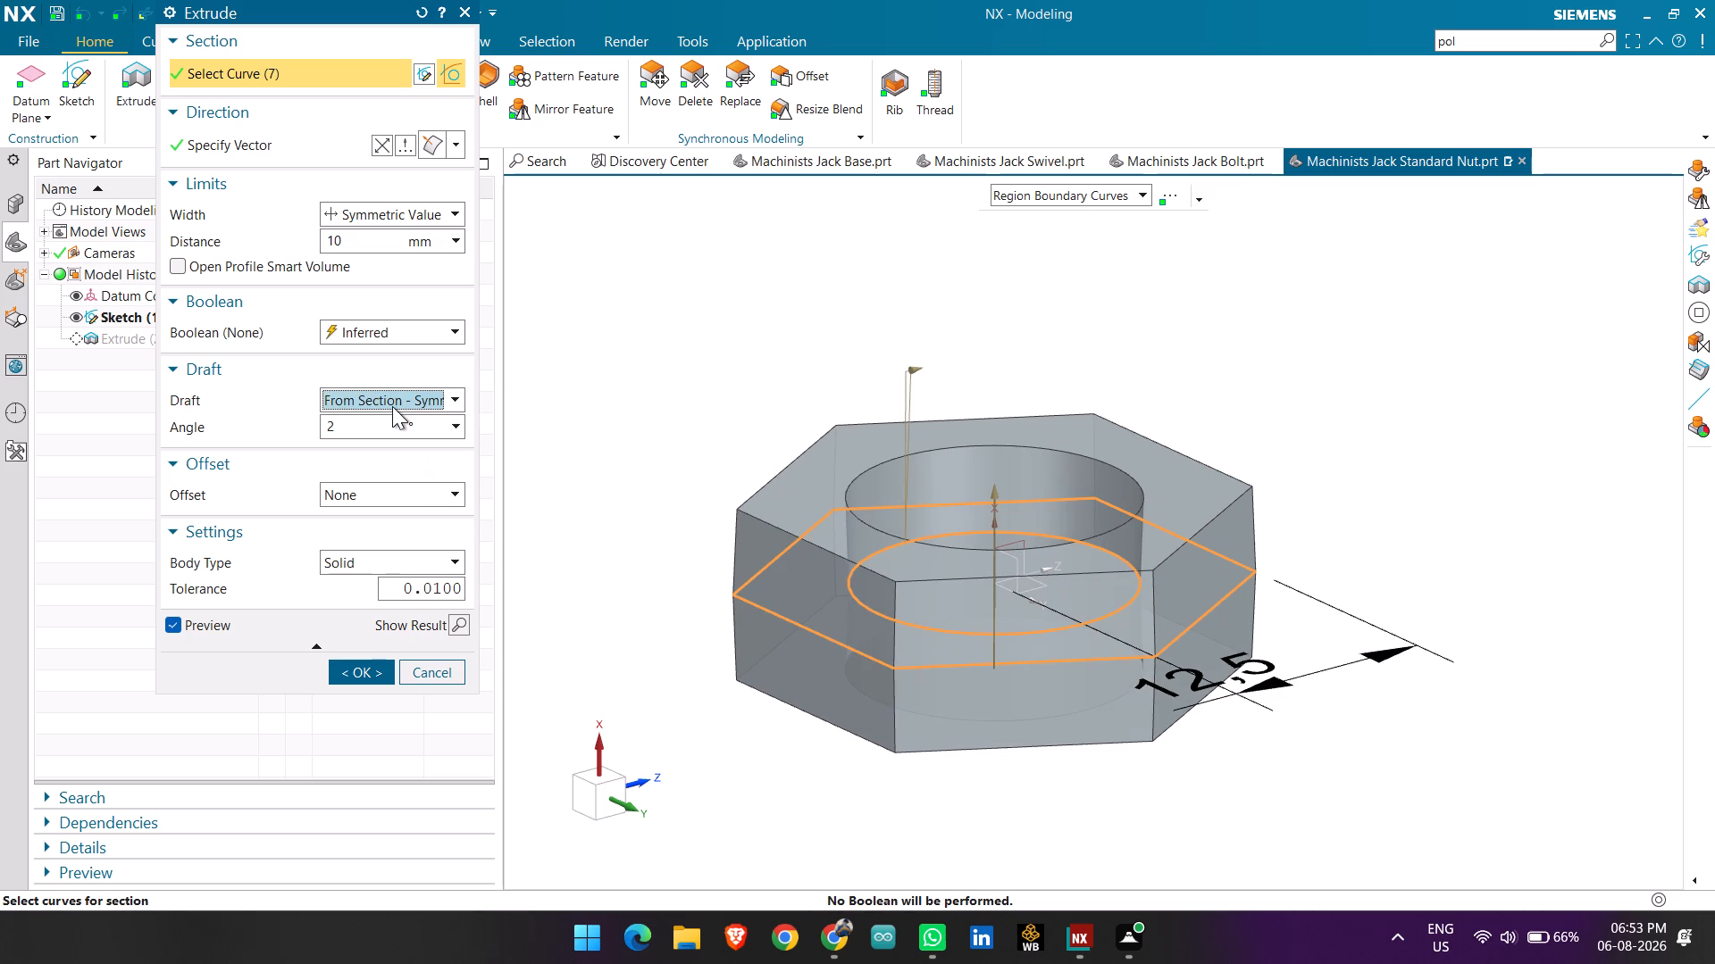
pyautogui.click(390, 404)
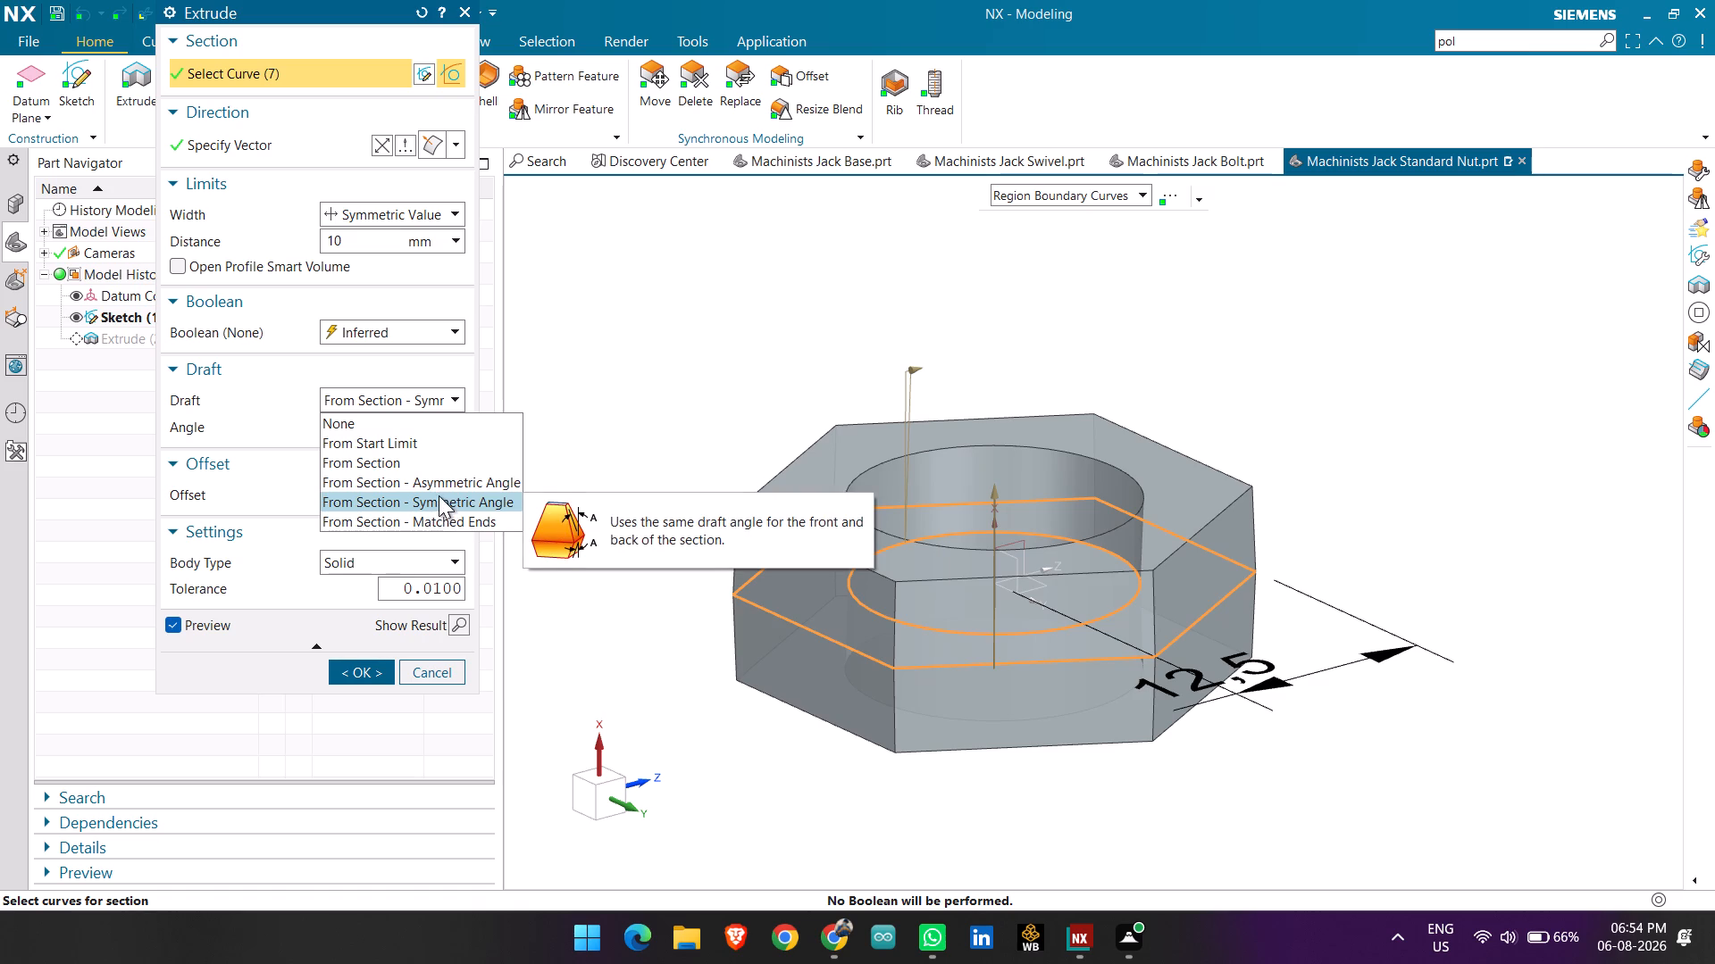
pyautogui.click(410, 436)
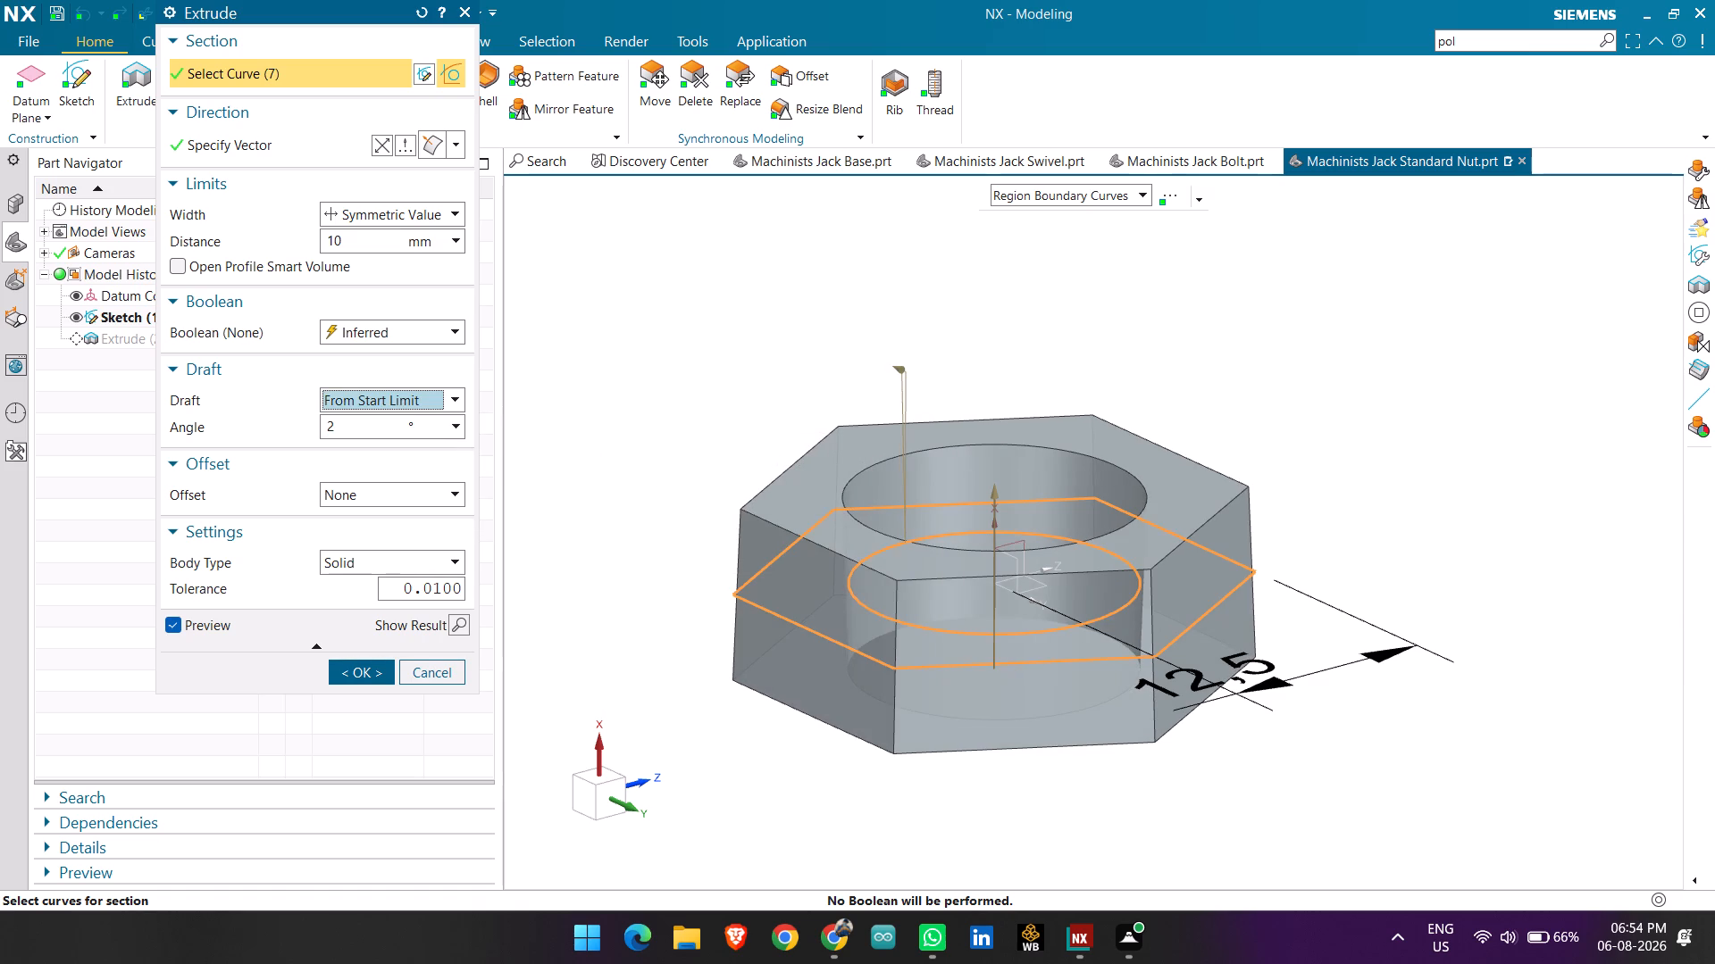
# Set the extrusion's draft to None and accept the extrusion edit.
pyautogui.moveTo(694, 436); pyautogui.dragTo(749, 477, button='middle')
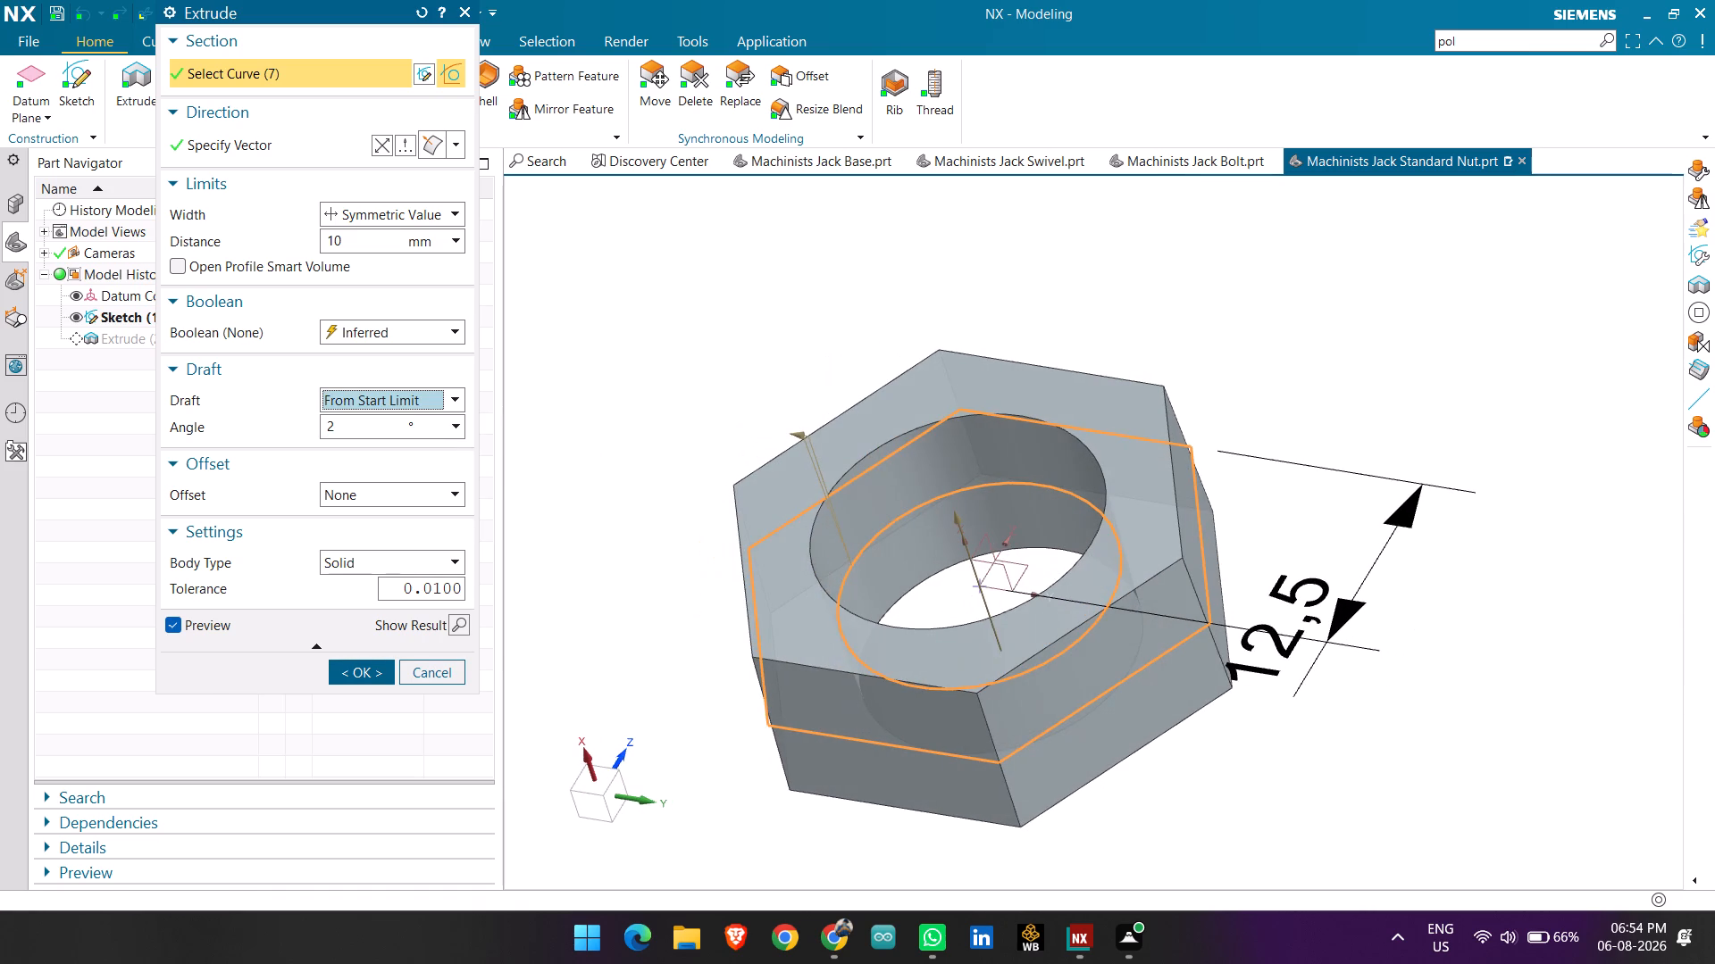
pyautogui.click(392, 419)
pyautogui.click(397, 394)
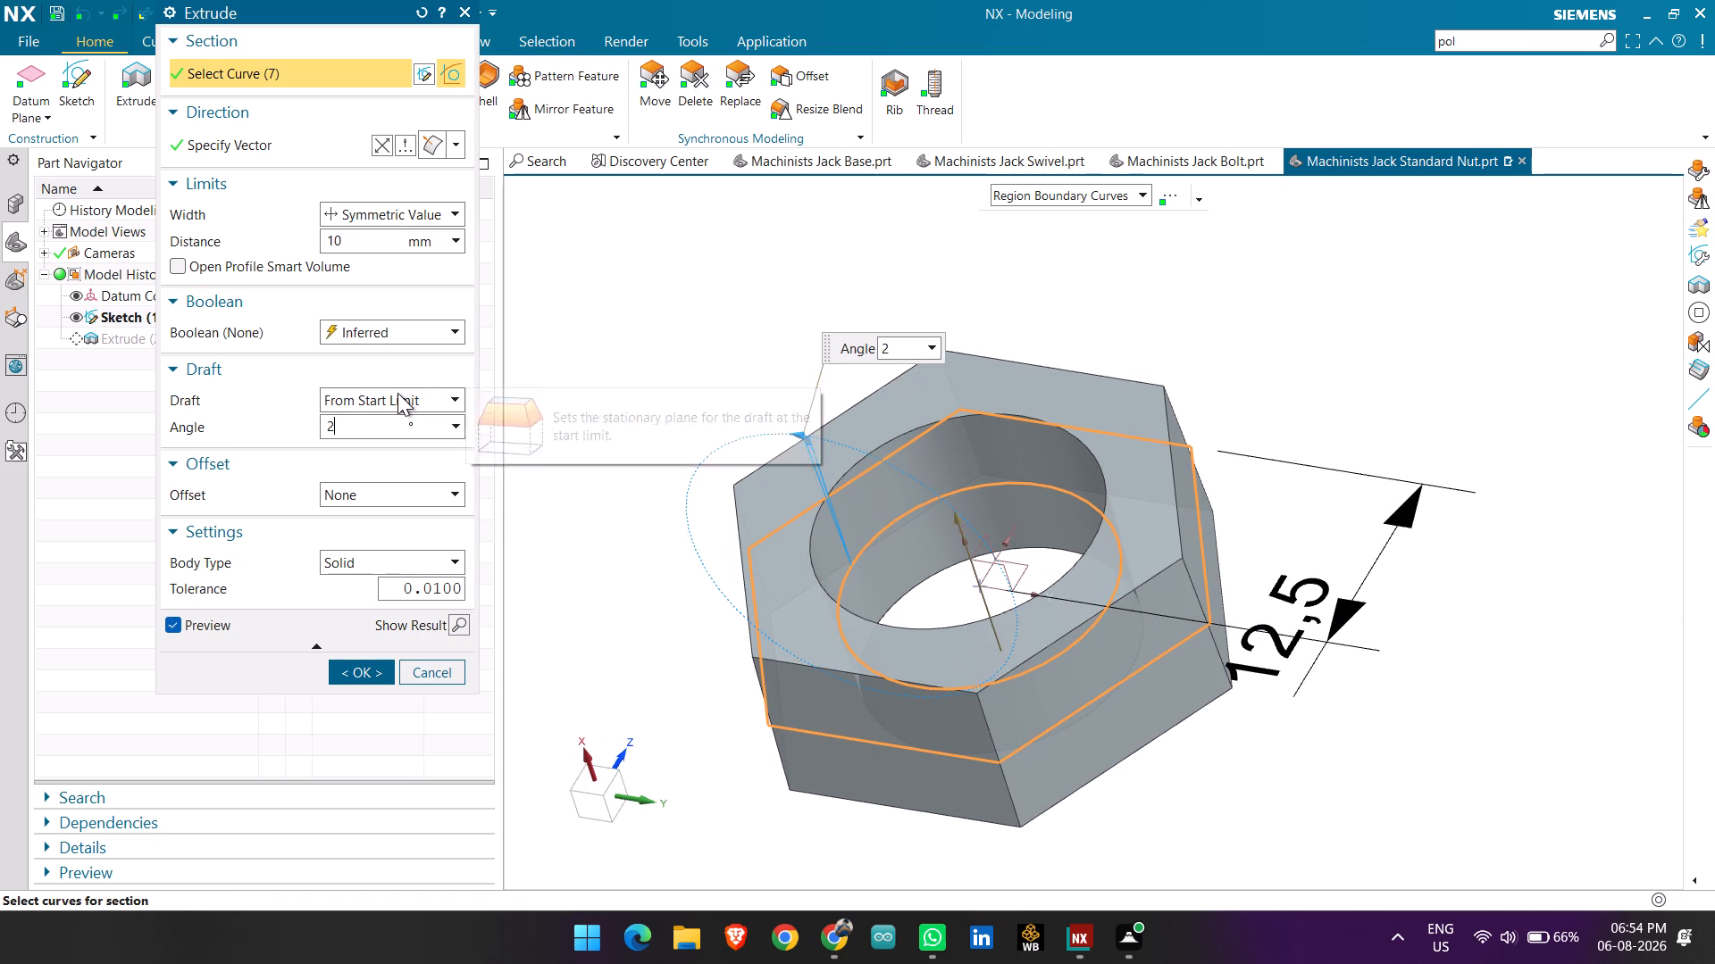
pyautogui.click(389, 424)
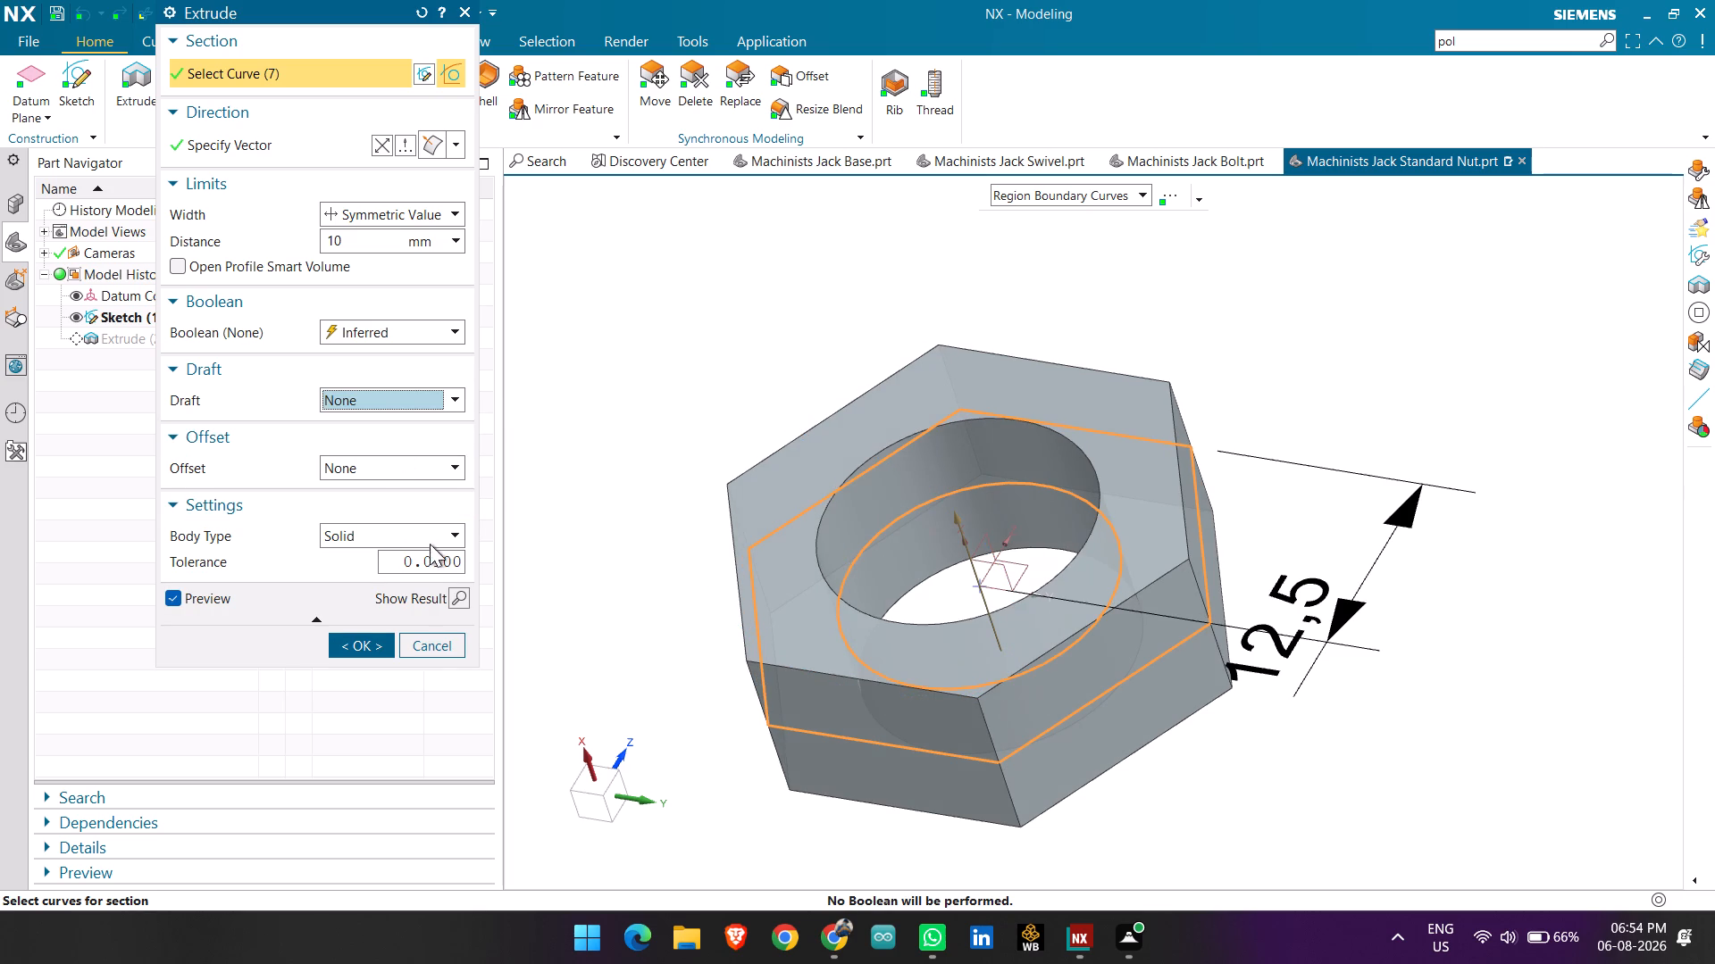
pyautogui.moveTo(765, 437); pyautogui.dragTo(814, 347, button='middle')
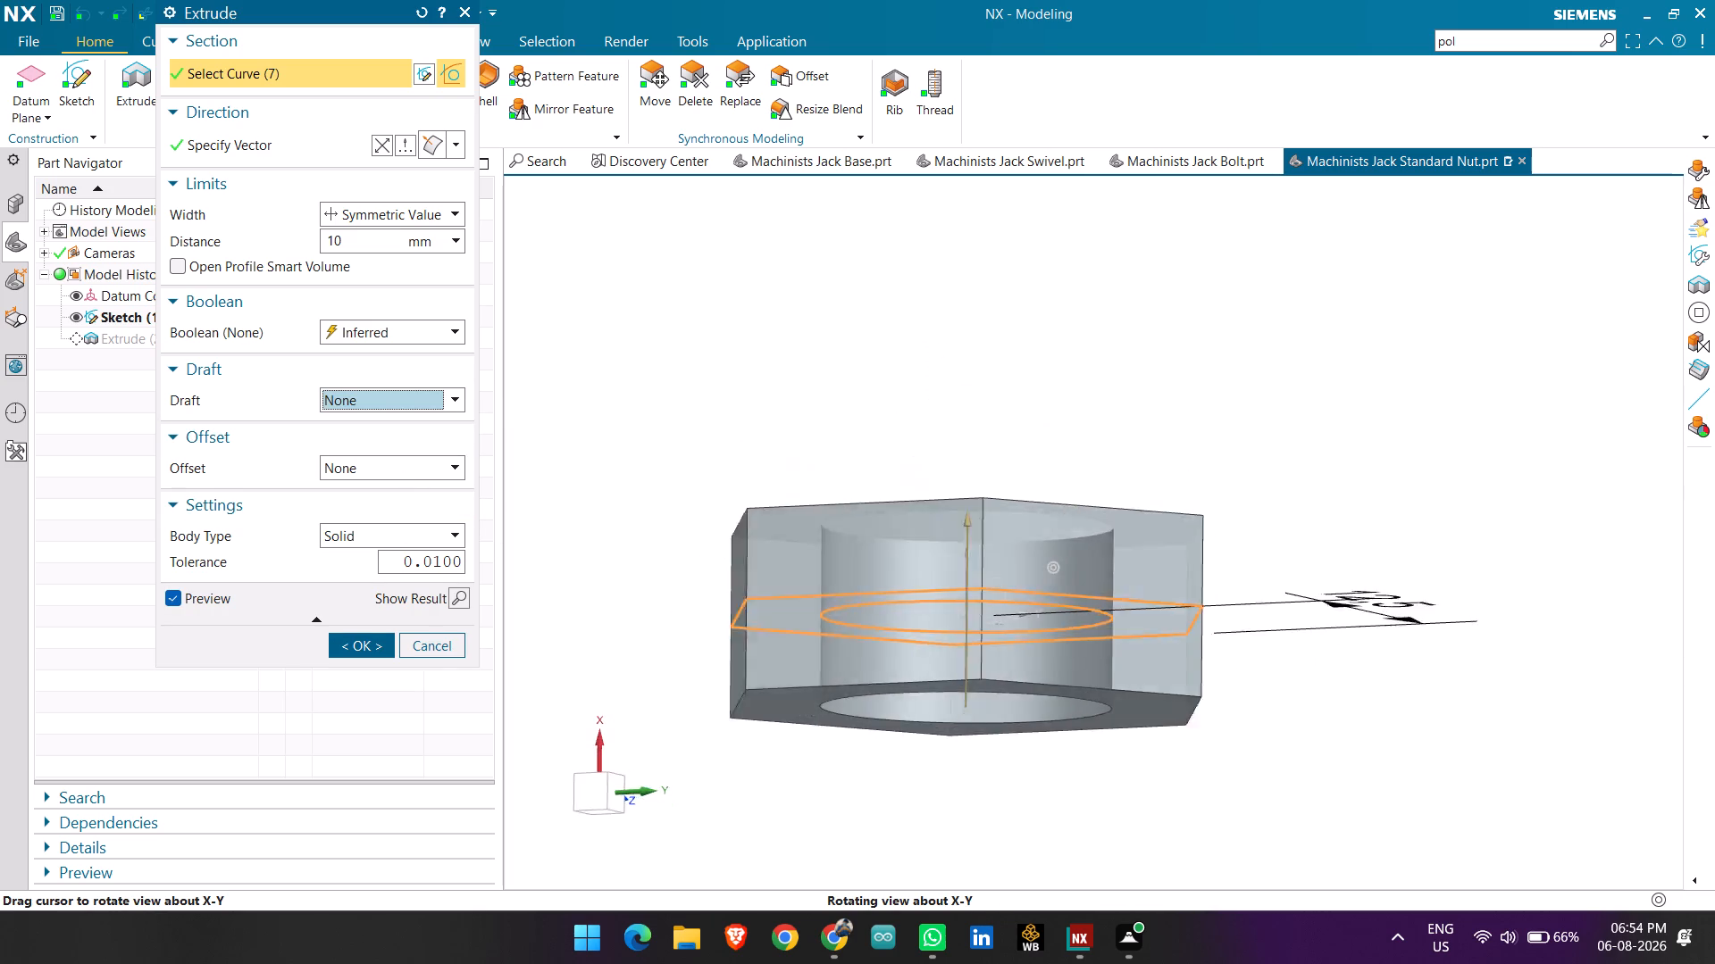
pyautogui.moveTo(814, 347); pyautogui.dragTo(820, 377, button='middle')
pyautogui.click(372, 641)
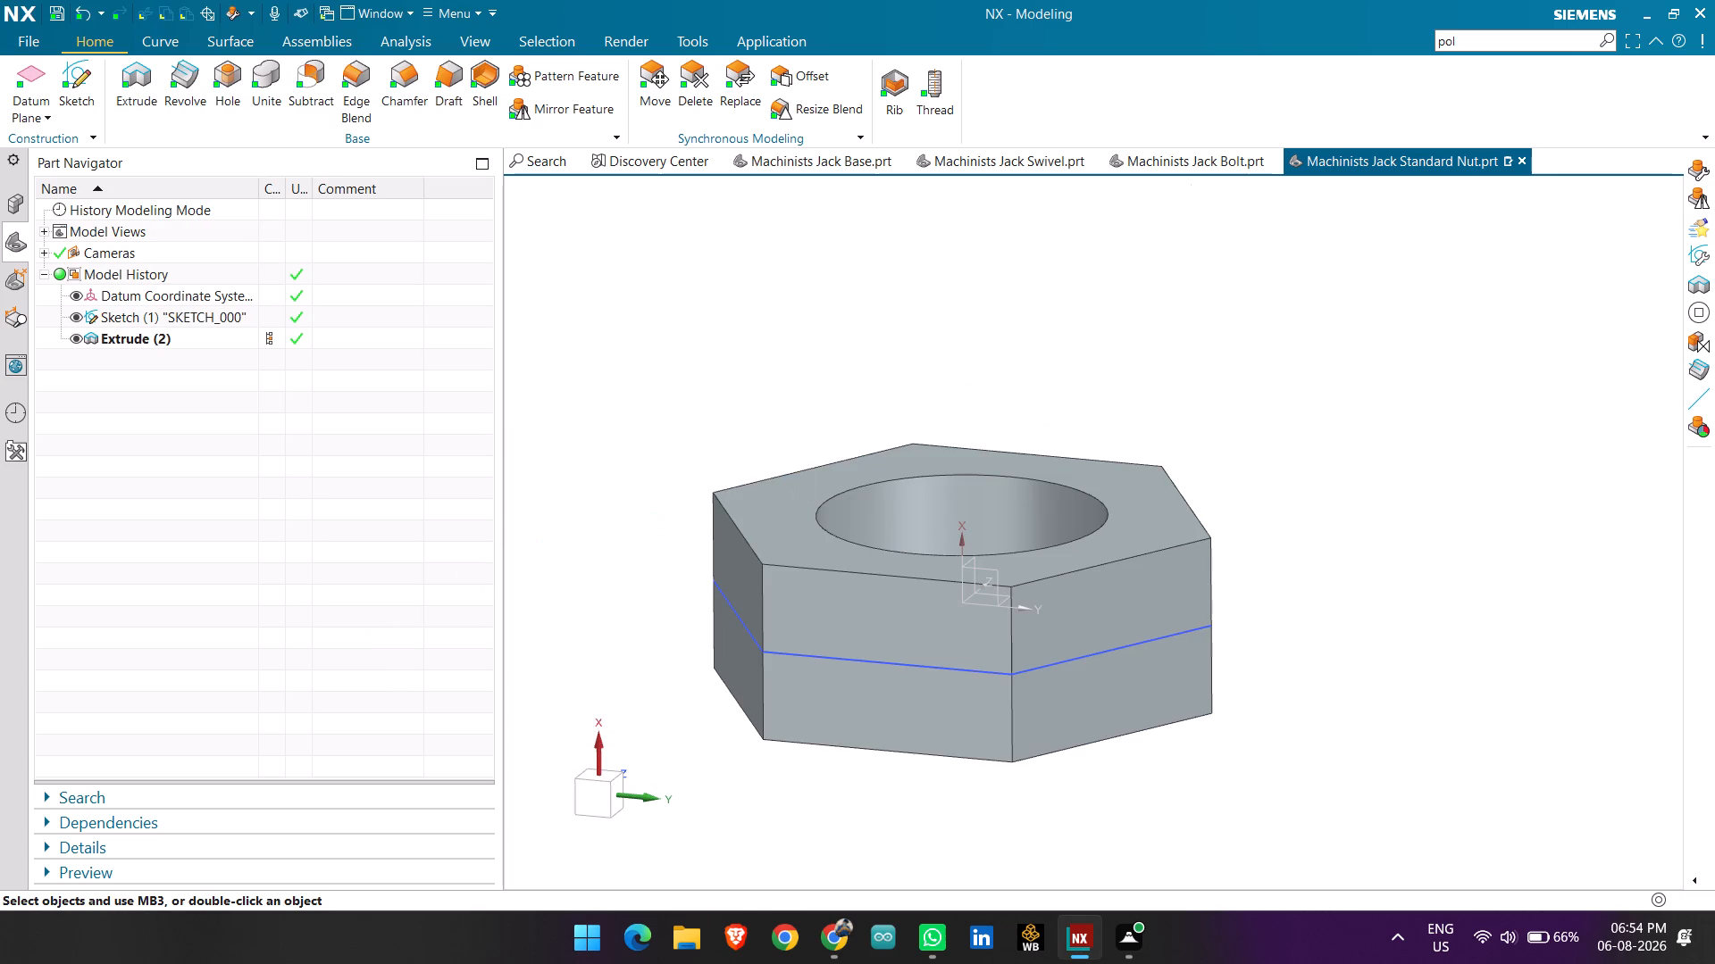
# Try redoing, then undo the recent extrusion edits and deletions back to the nut with its thread and chamfer.
pyautogui.hotkey('ctrl', 'y')
pyautogui.hotkey('ctrl', 'y')
pyautogui.hotkey('ctrl', 'y')
pyautogui.hotkey('ctrl', 'y')
pyautogui.hotkey('ctrl', 'y')
pyautogui.hotkey('ctrl', 'y')
pyautogui.hotkey('ctrl', 'z')
pyautogui.hotkey('ctrl', 'z')
pyautogui.hotkey('ctrl', 'z')
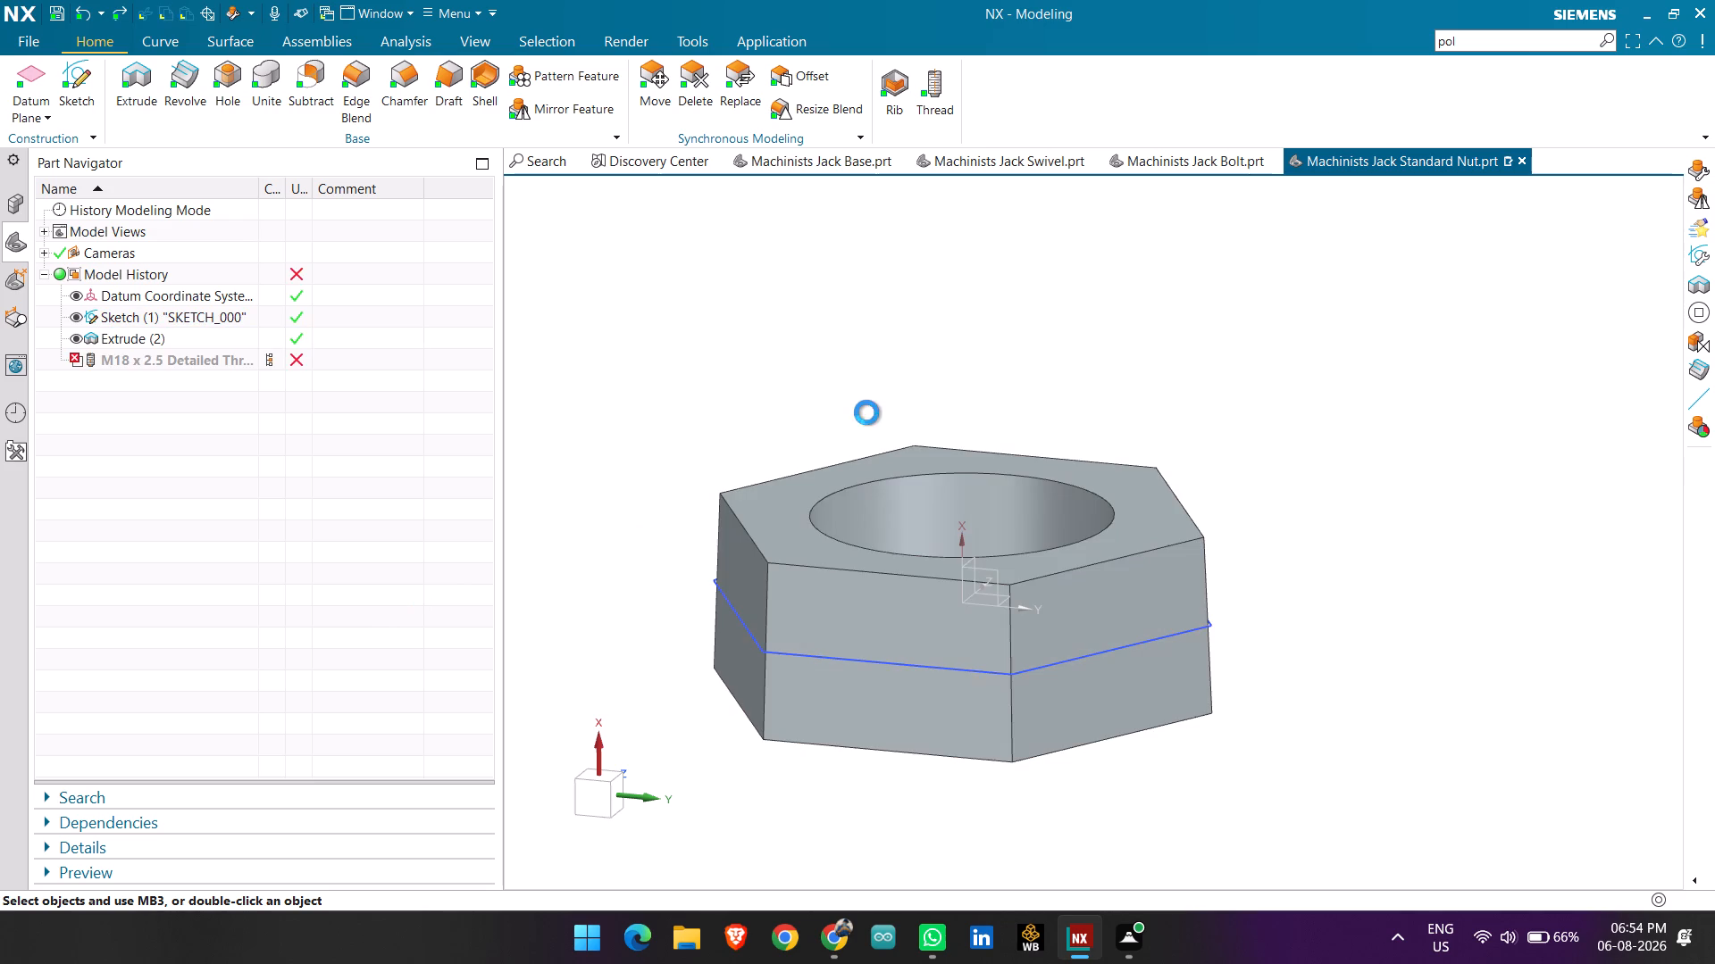
pyautogui.hotkey('ctrl', 'z')
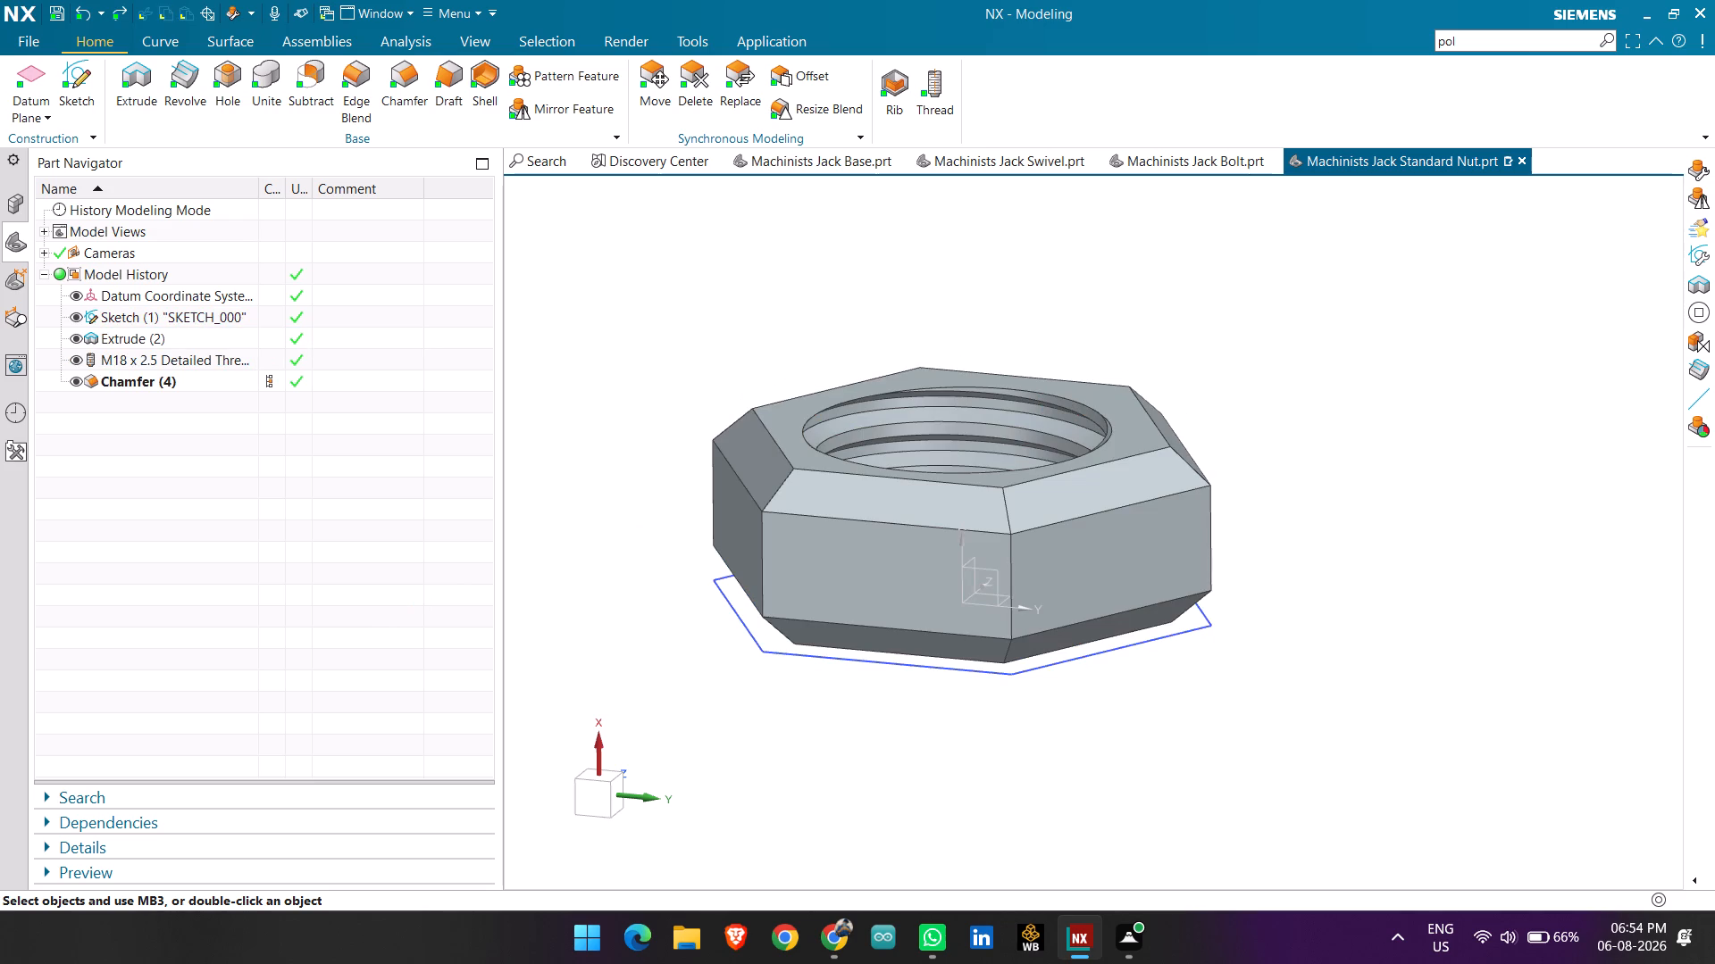
# Delete the M18 x 2.5 detailed thread and the chamfer from the nut's model history.
pyautogui.moveTo(1257, 439); pyautogui.dragTo(1260, 548, button='middle')
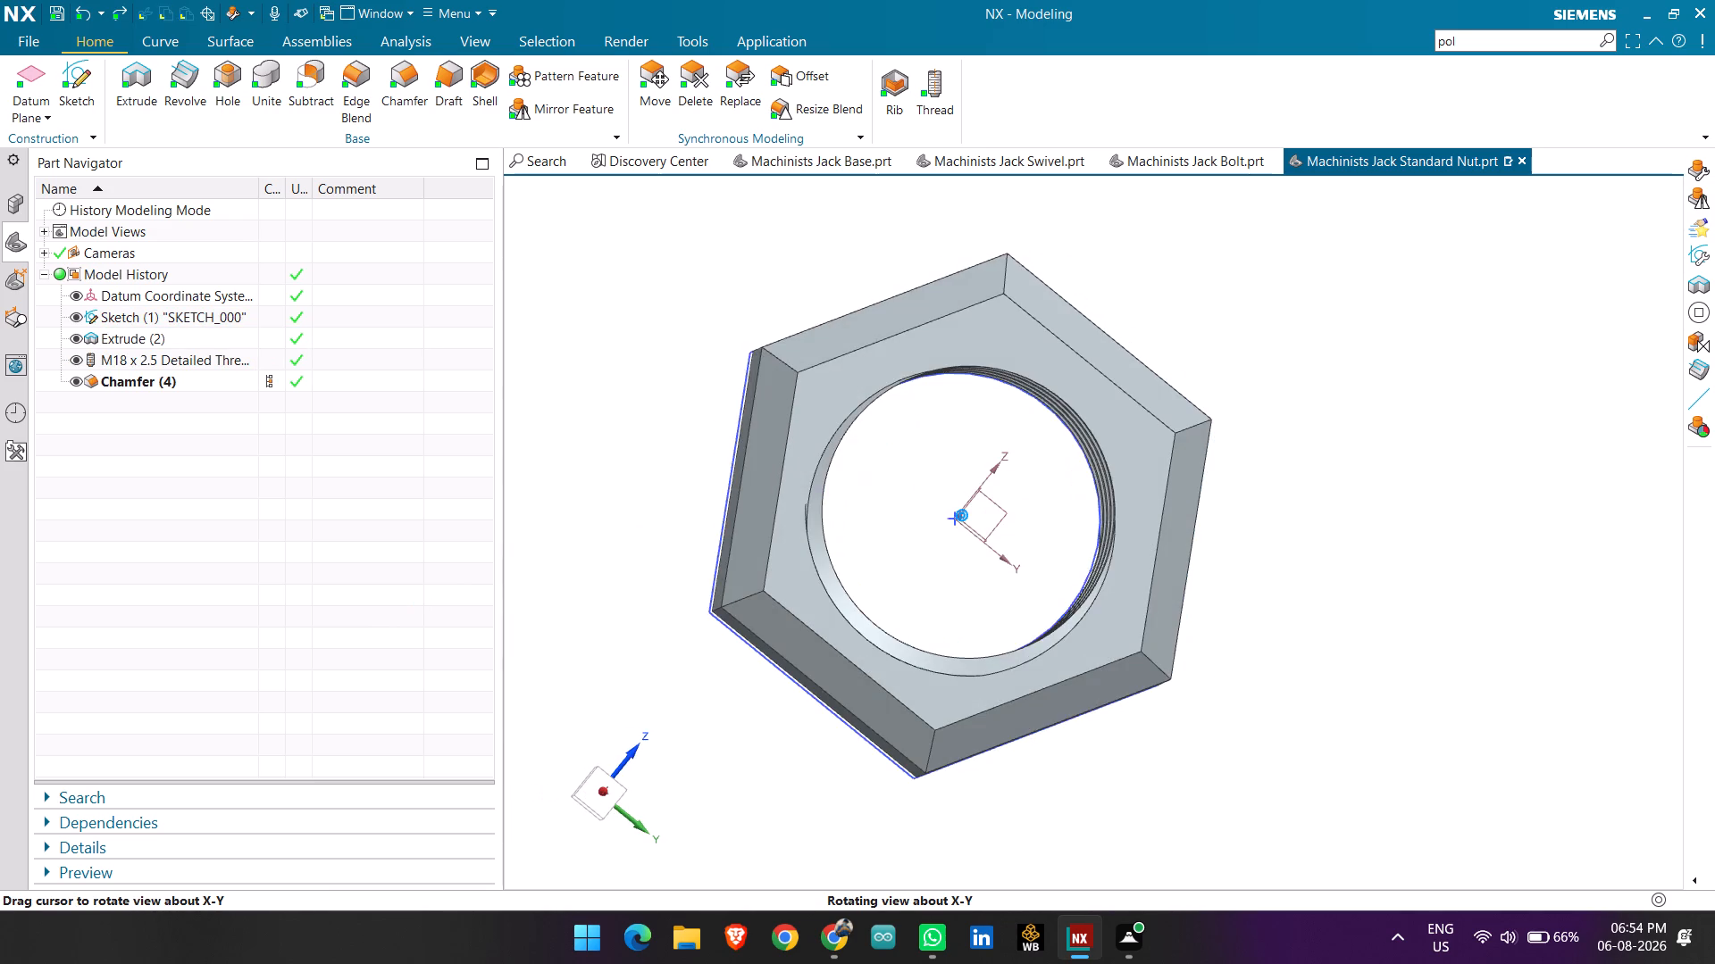
pyautogui.moveTo(1260, 548); pyautogui.dragTo(1258, 547, button='middle')
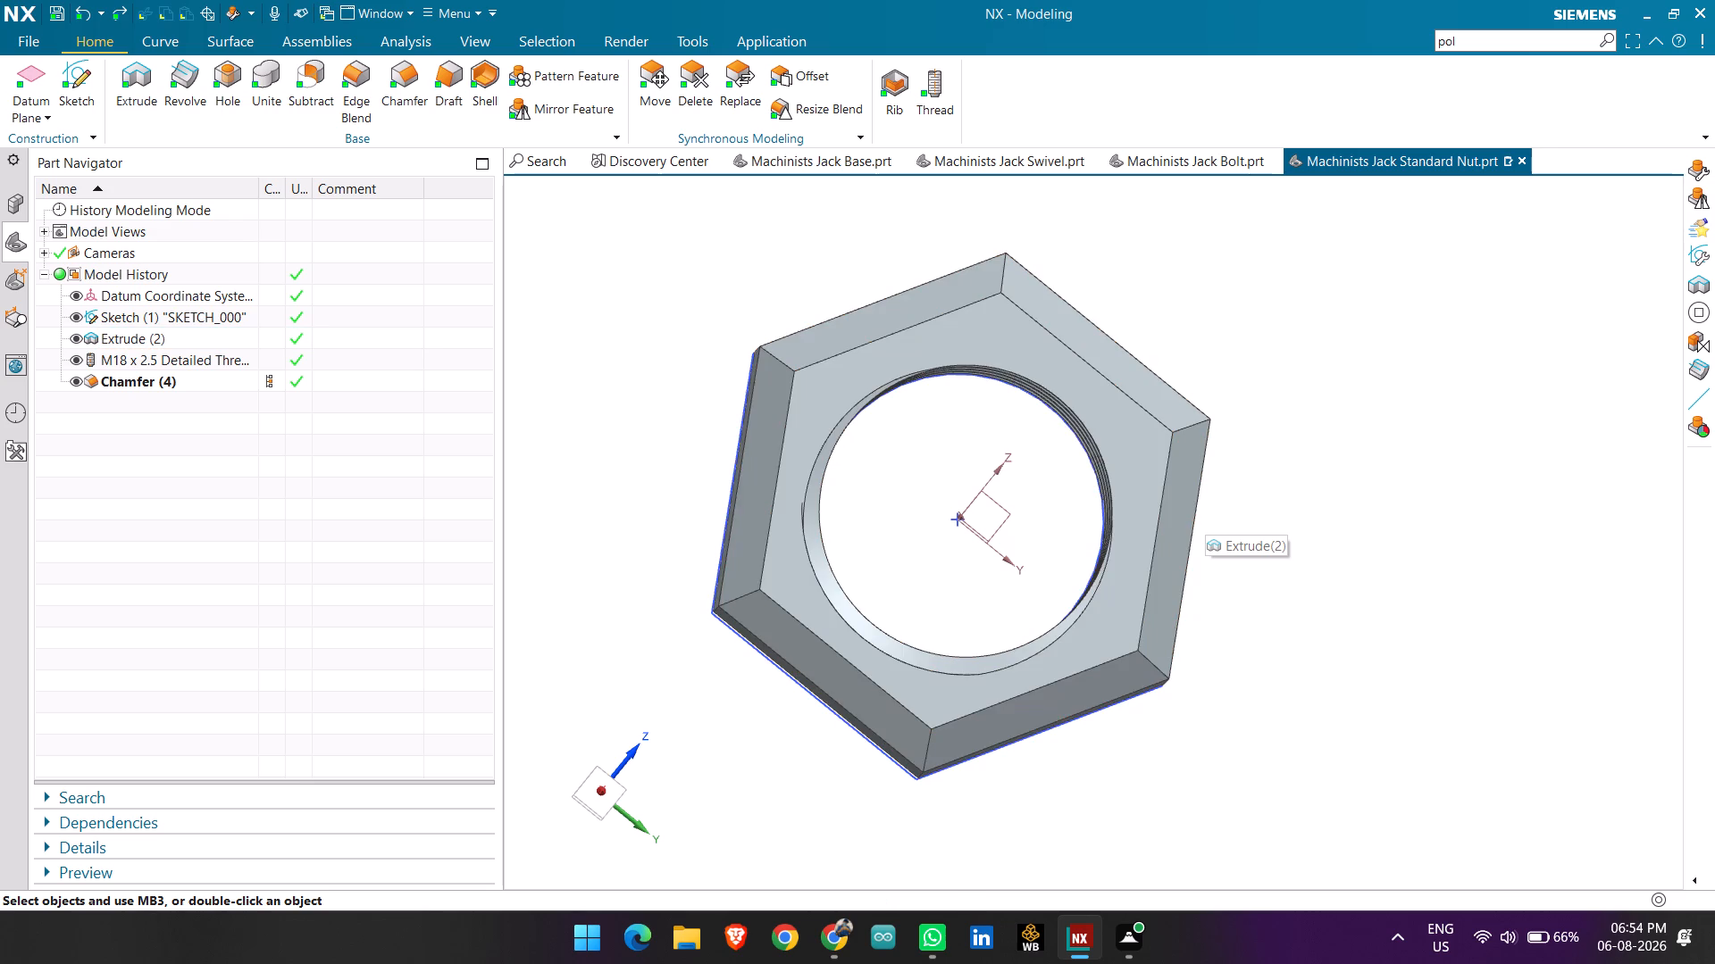
pyautogui.moveTo(667, 413); pyautogui.dragTo(746, 381, button='middle')
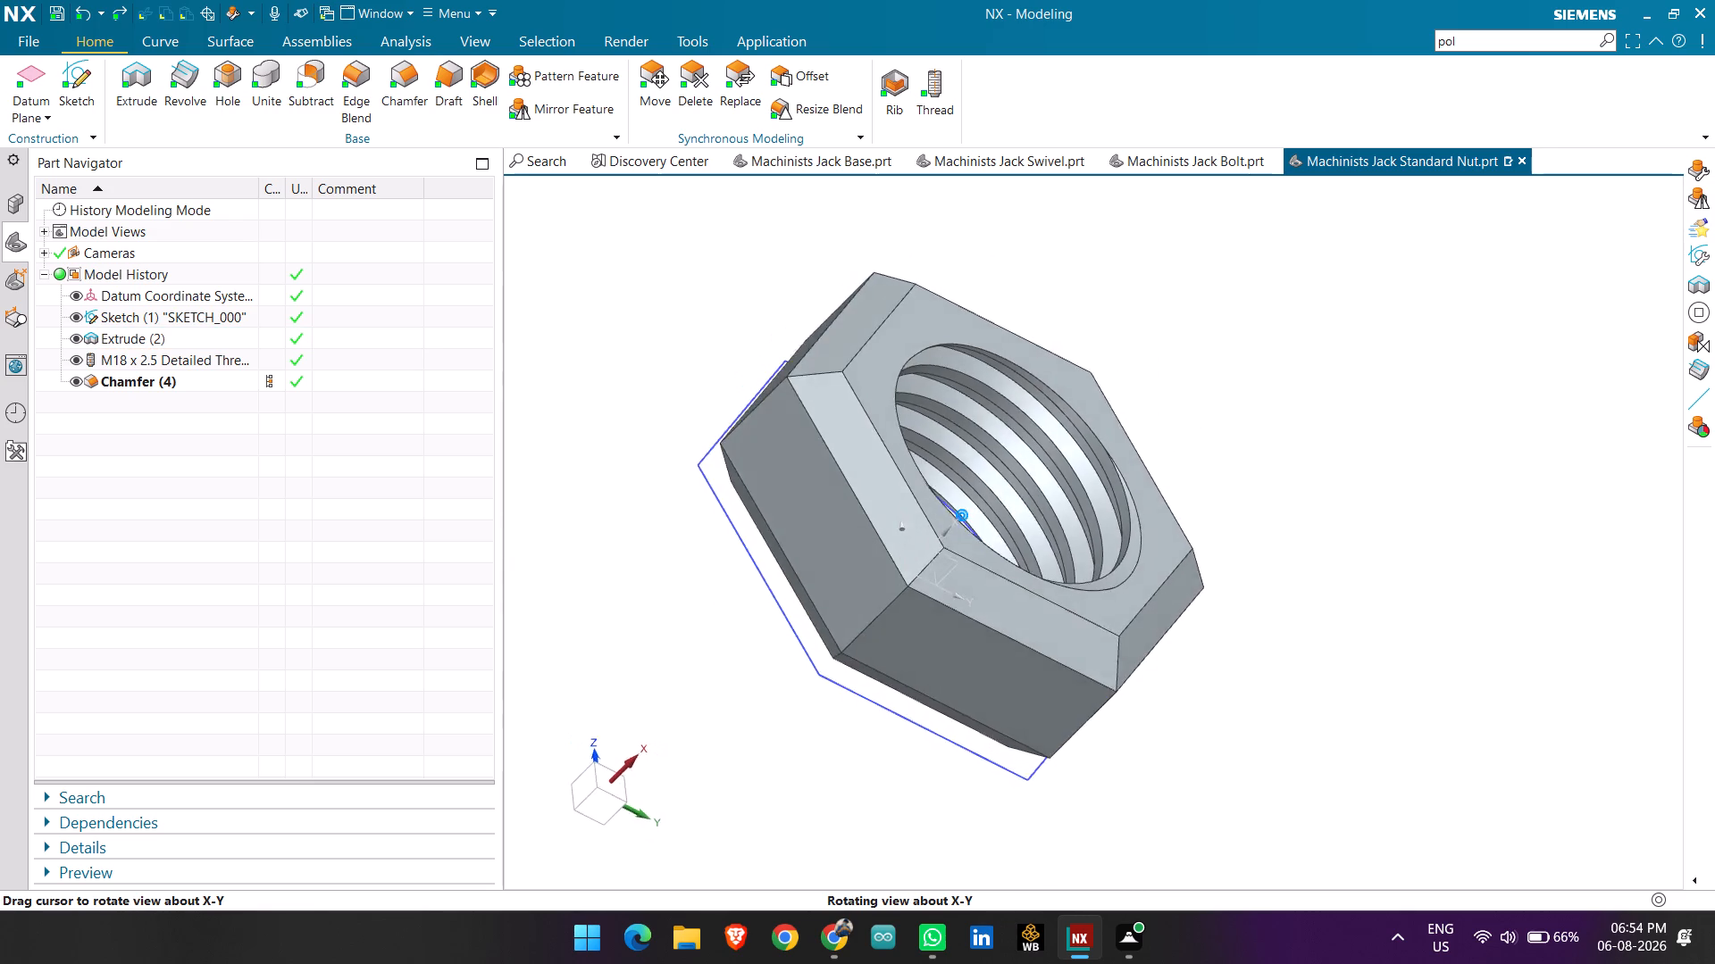
pyautogui.moveTo(746, 381); pyautogui.dragTo(740, 381, button='middle')
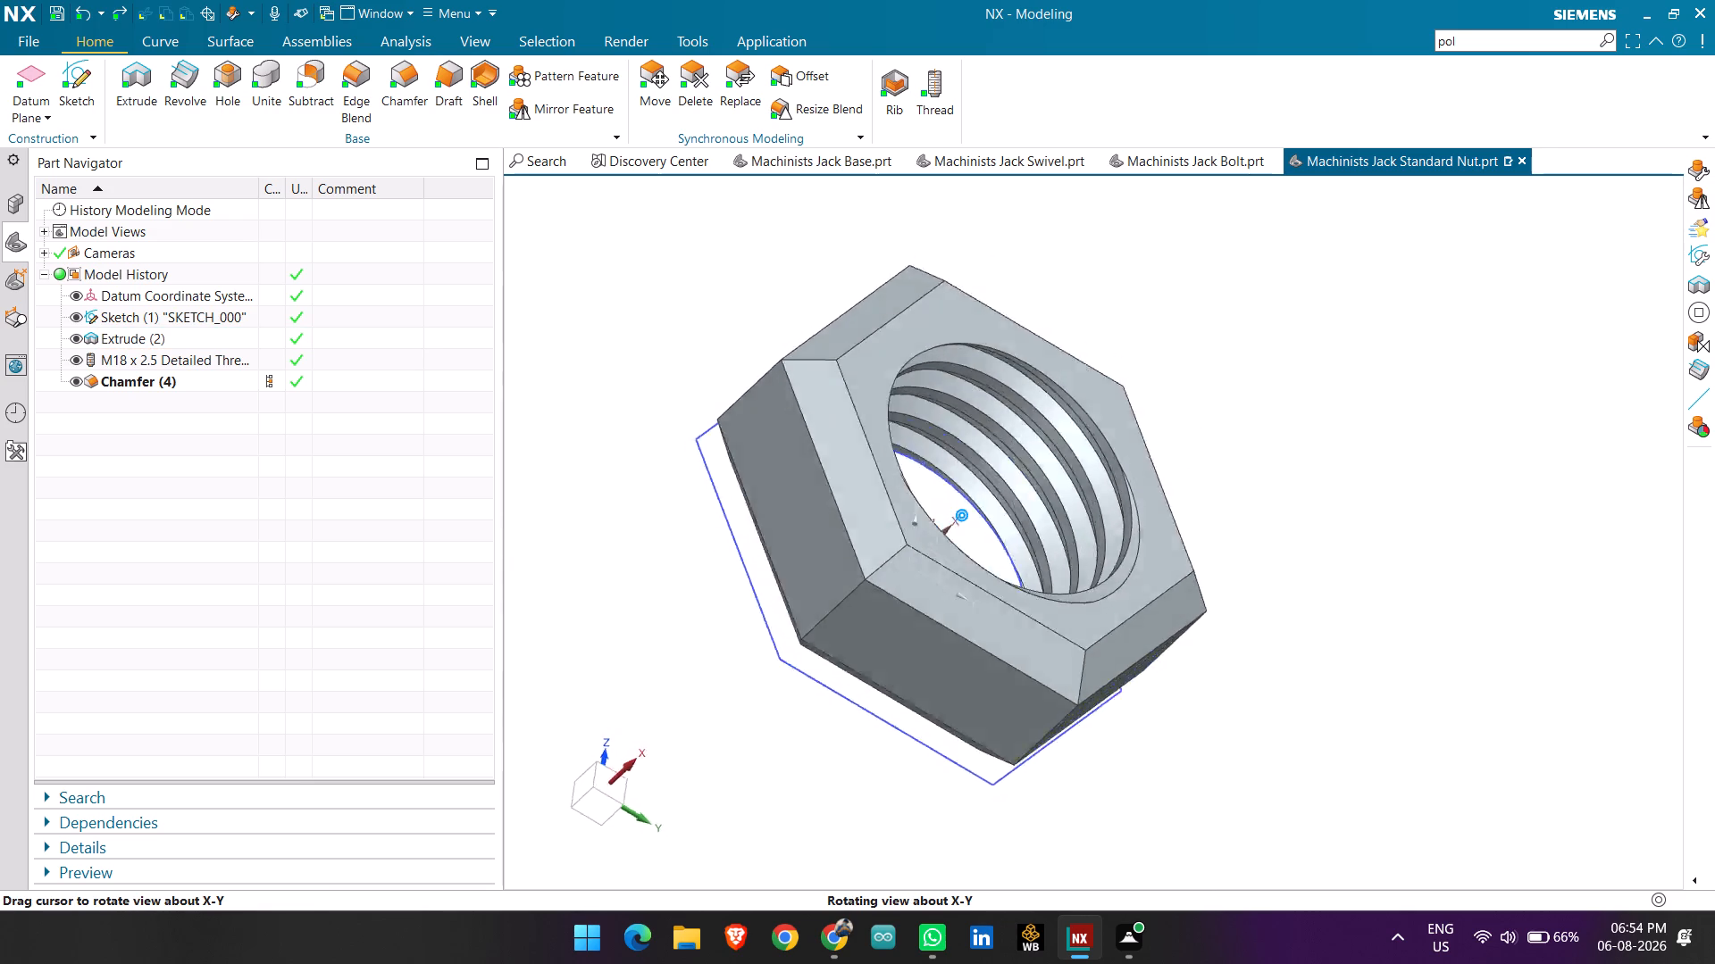
pyautogui.moveTo(740, 381); pyautogui.dragTo(749, 405, button='middle')
pyautogui.scroll(-2, 749, 405)
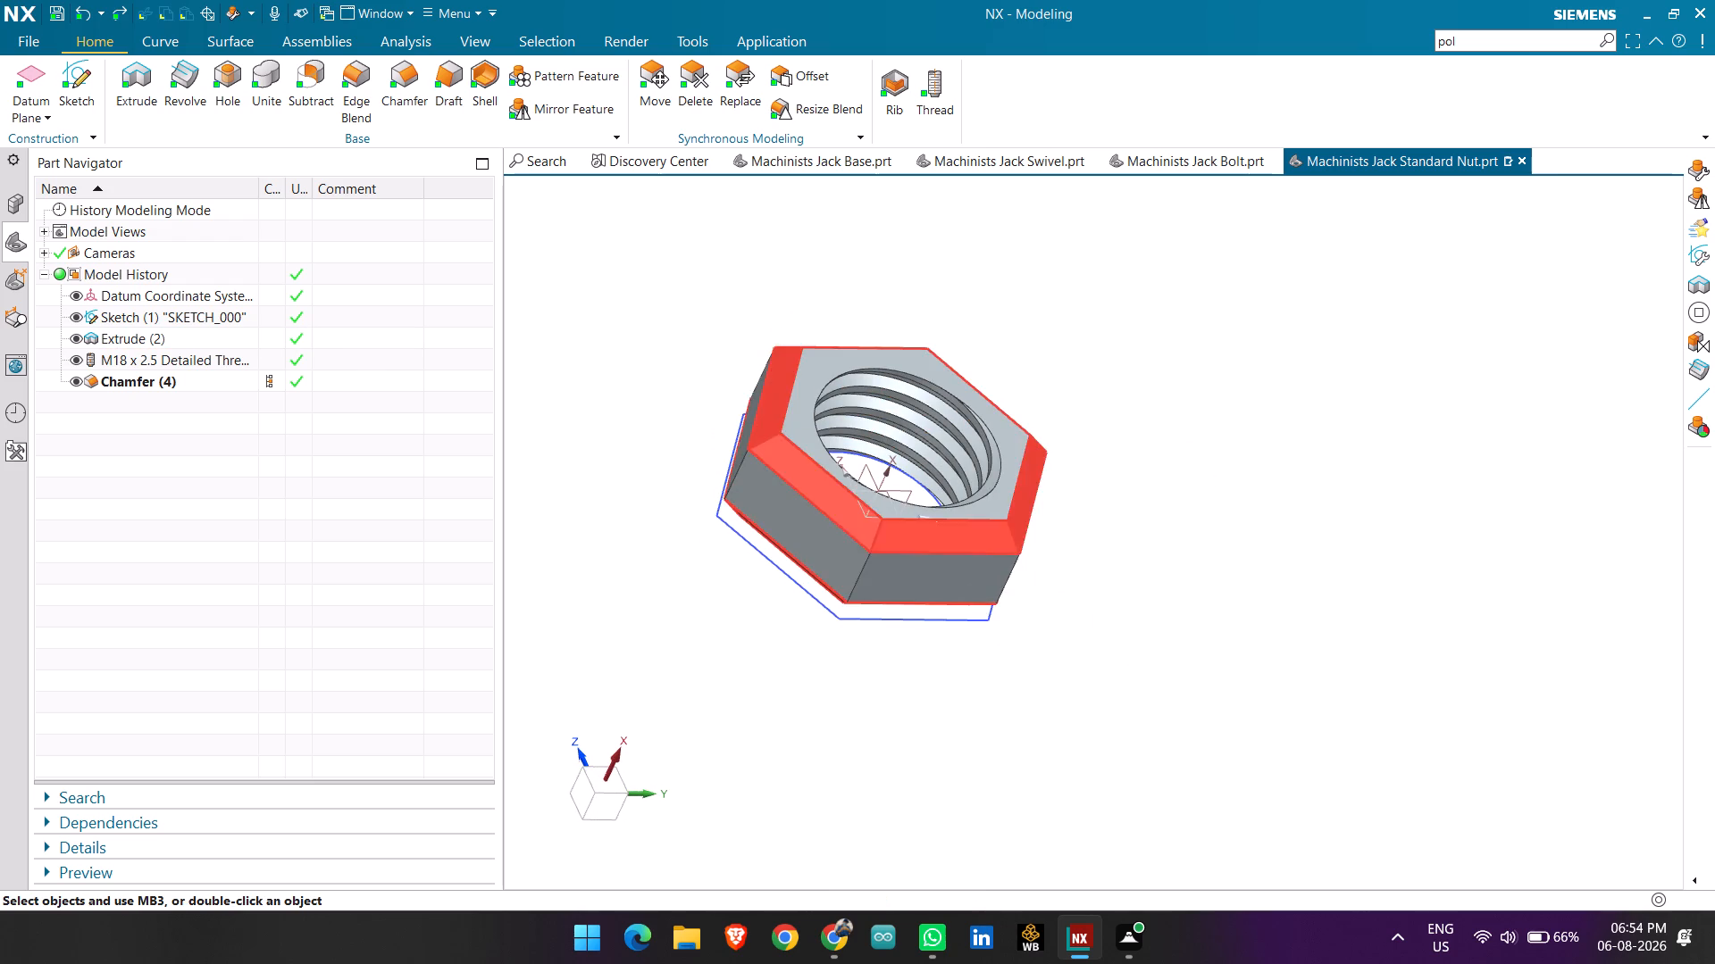
pyautogui.click(175, 357)
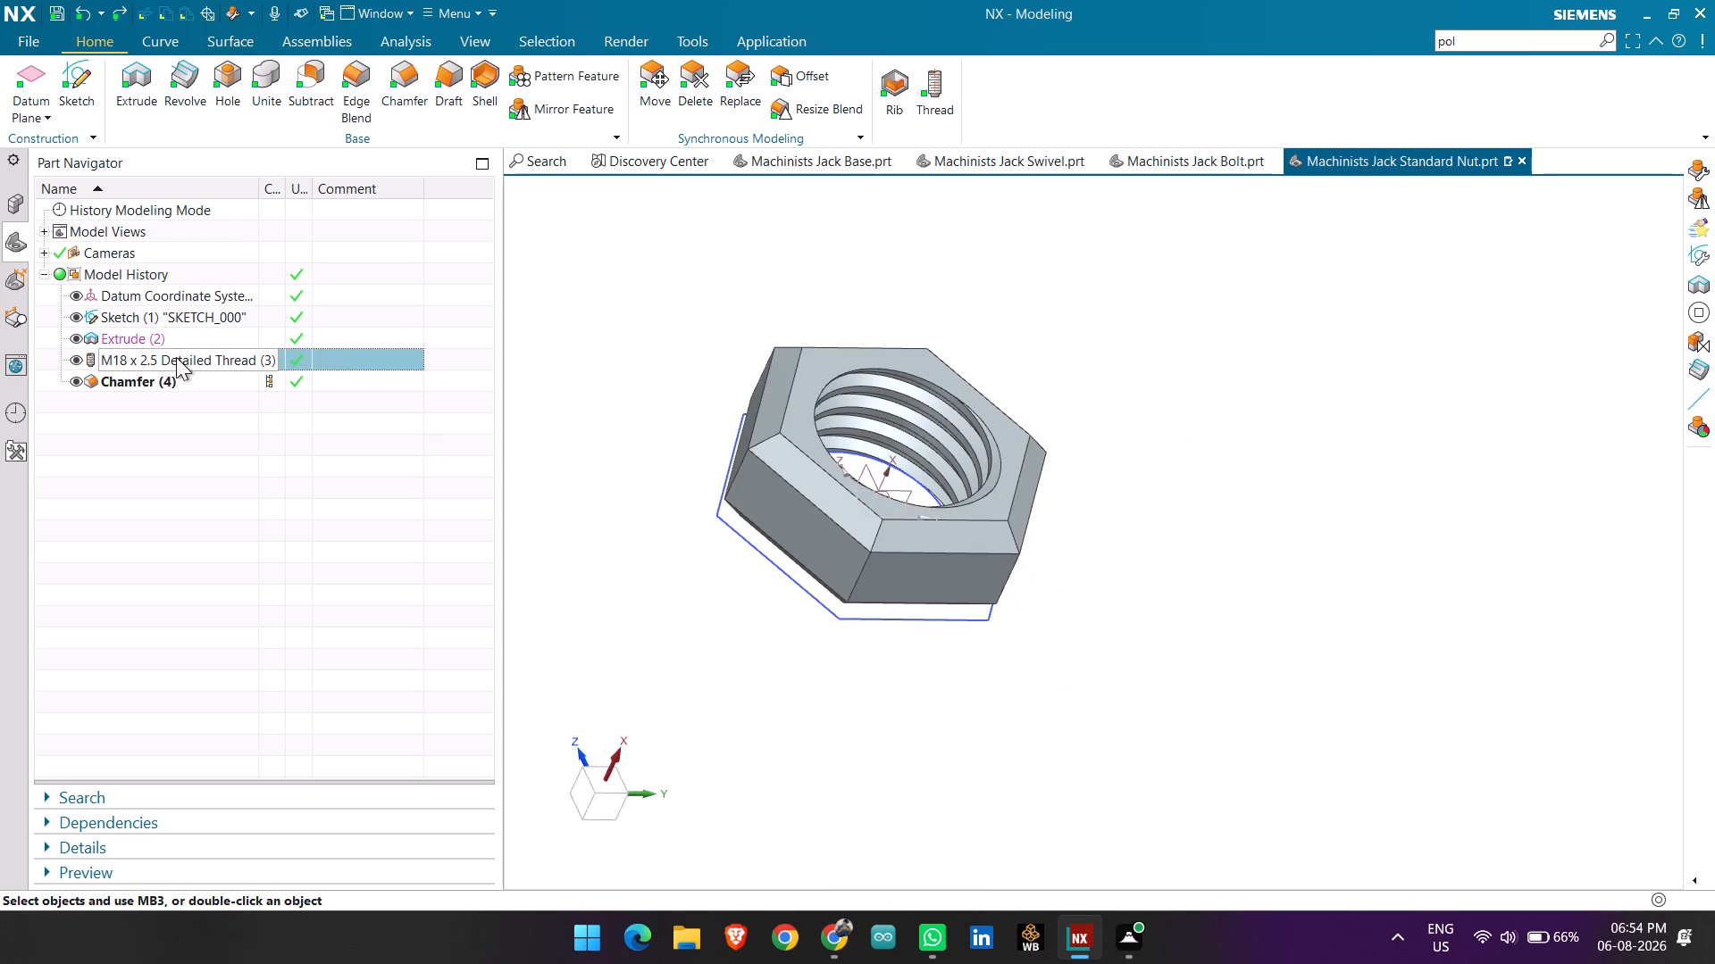
pyautogui.rightClick(176, 357)
pyautogui.click(246, 339)
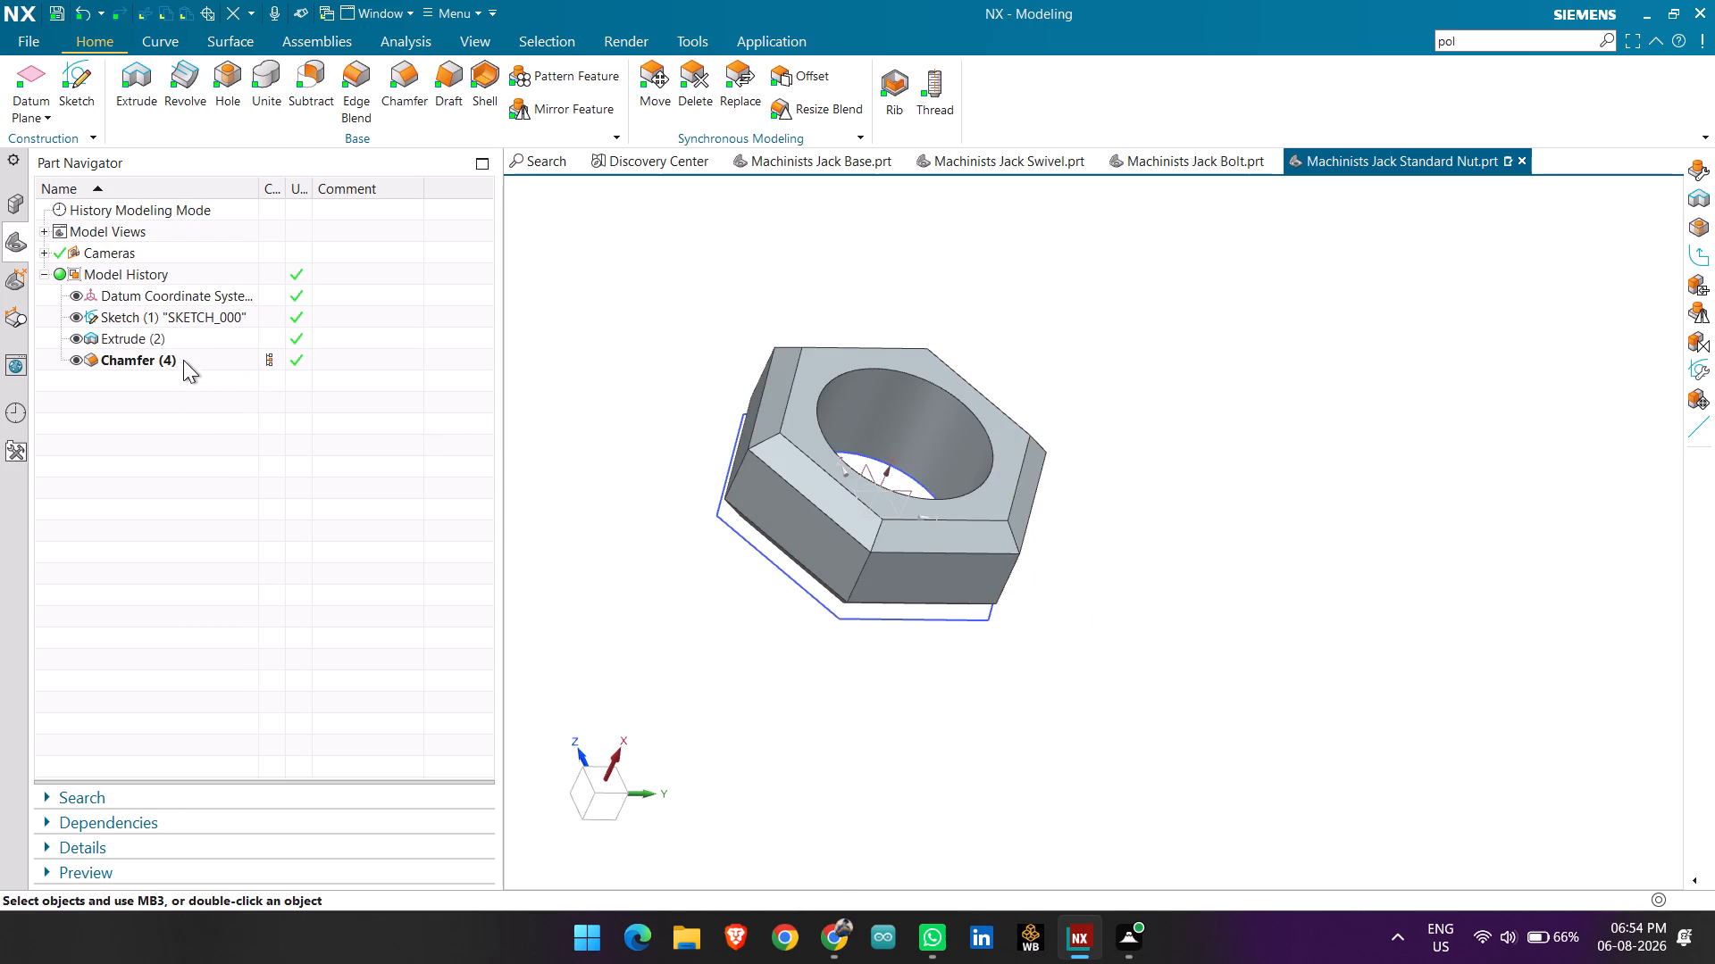
pyautogui.click(183, 360)
pyautogui.rightClick(183, 360)
pyautogui.click(267, 337)
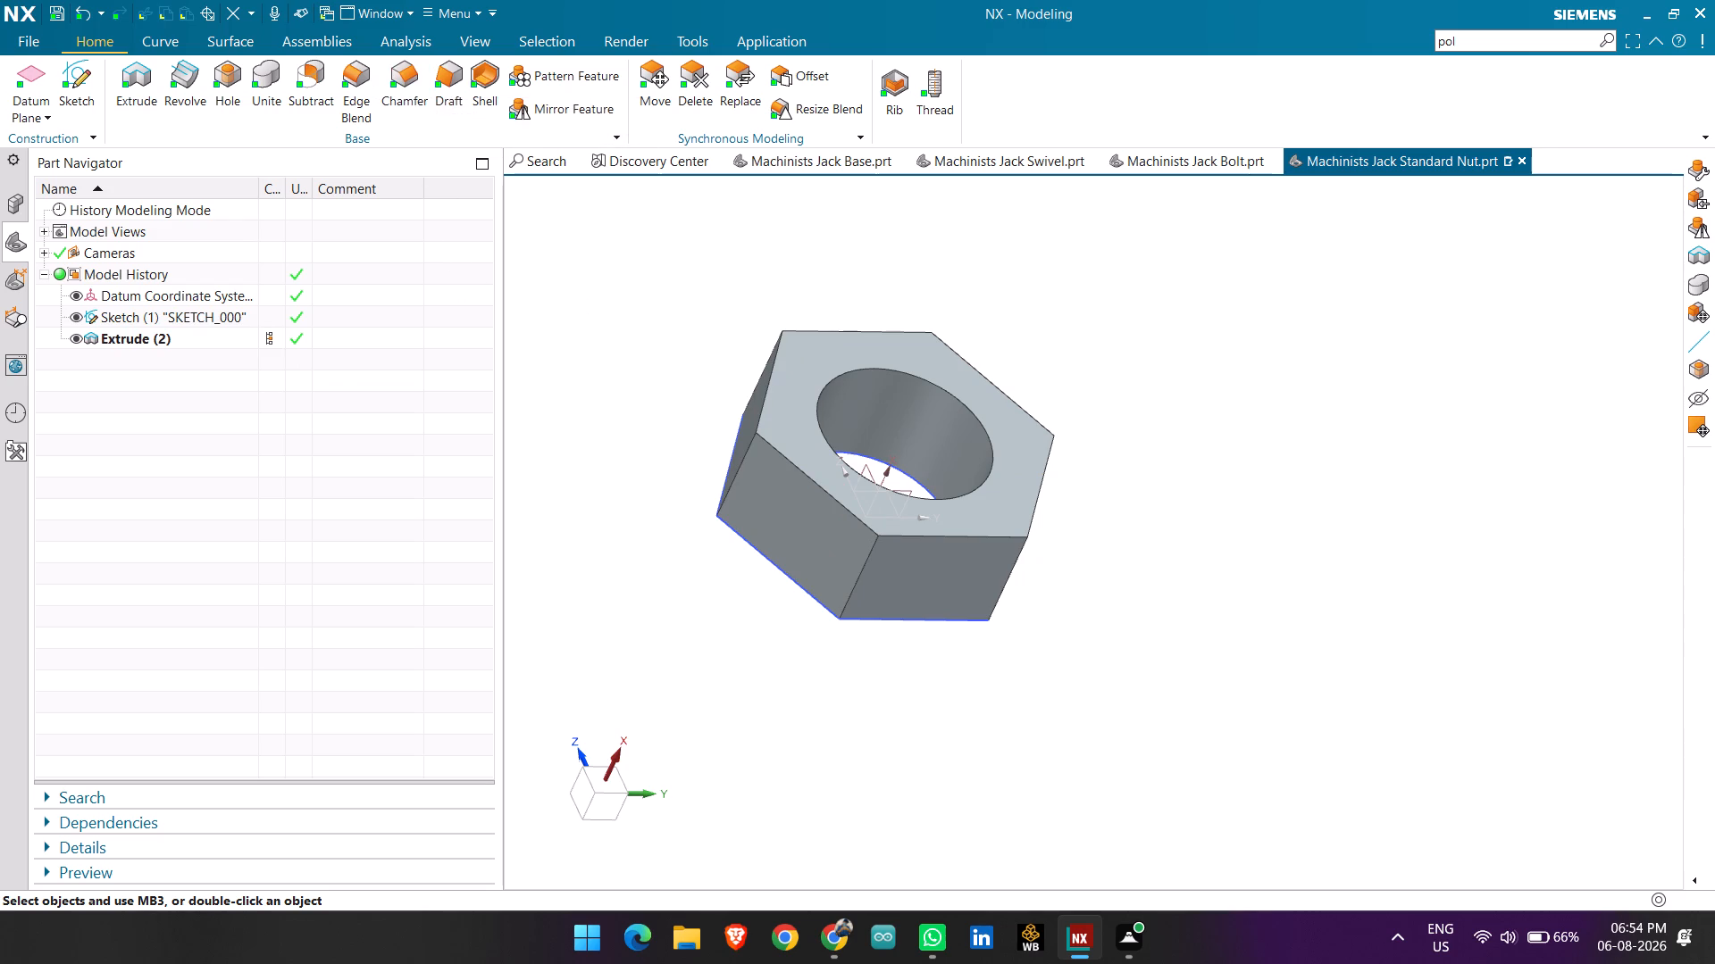
# Reopen the nut's hexagon extrusion with rollback and add a From Start Limit draft of 60°.
pyautogui.click(203, 337)
pyautogui.rightClick(203, 337)
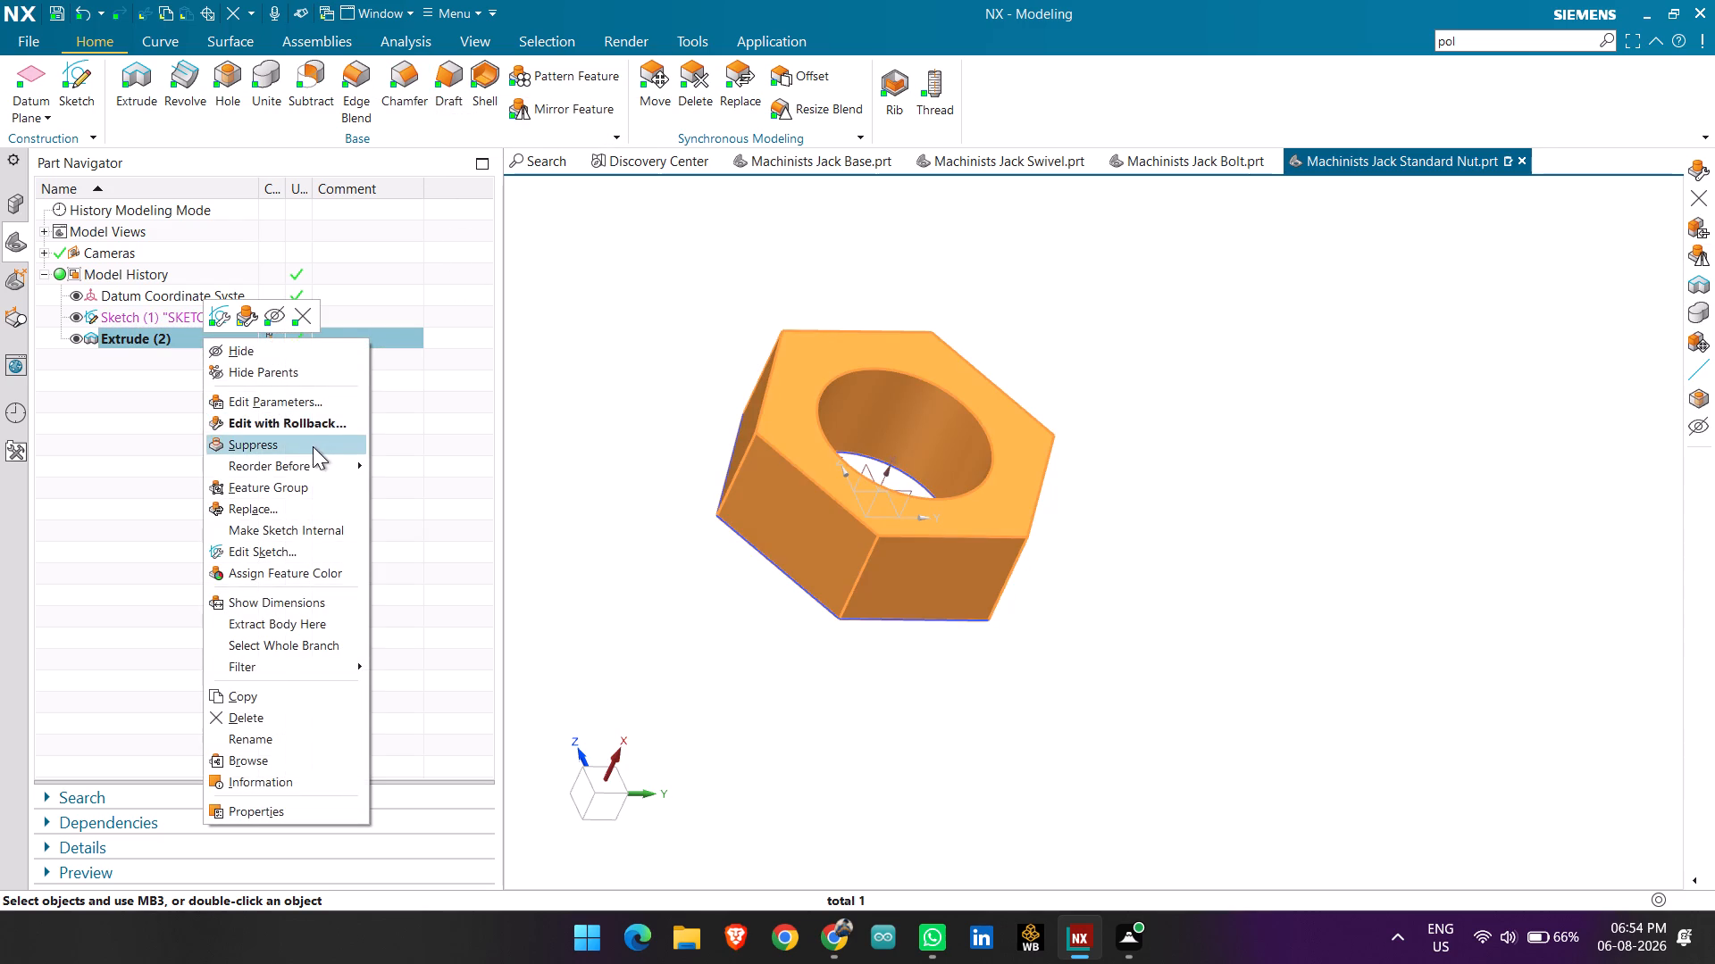
pyautogui.click(305, 420)
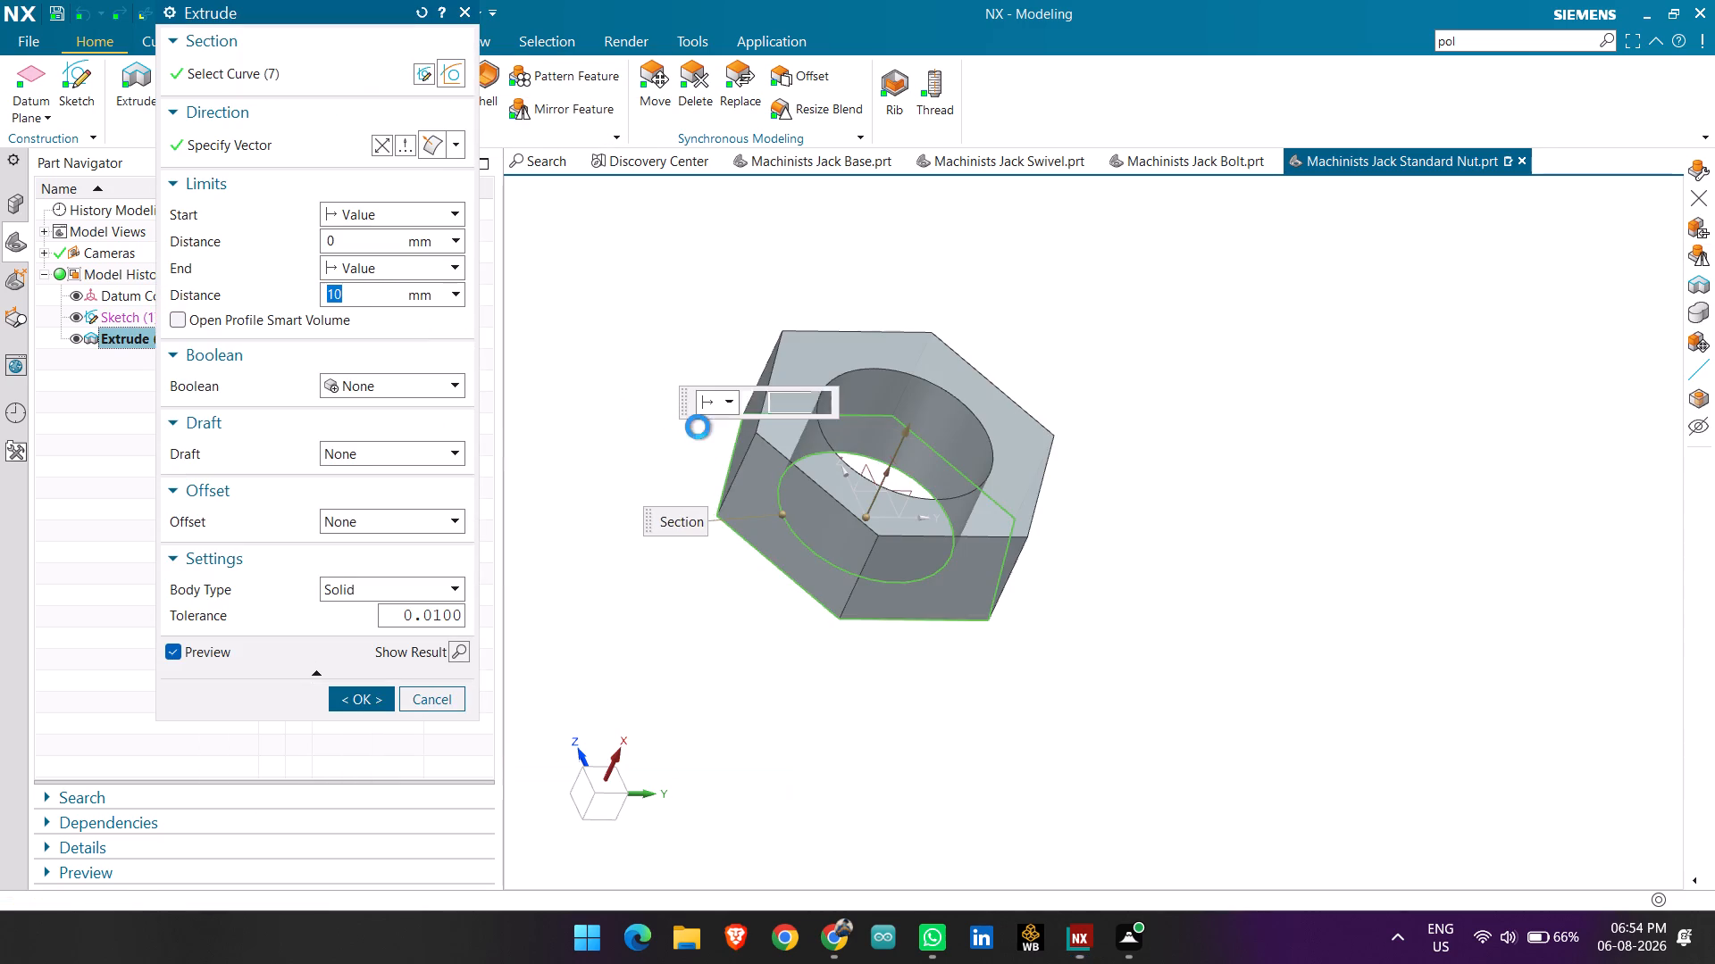
pyautogui.moveTo(695, 464); pyautogui.dragTo(736, 451, button='middle')
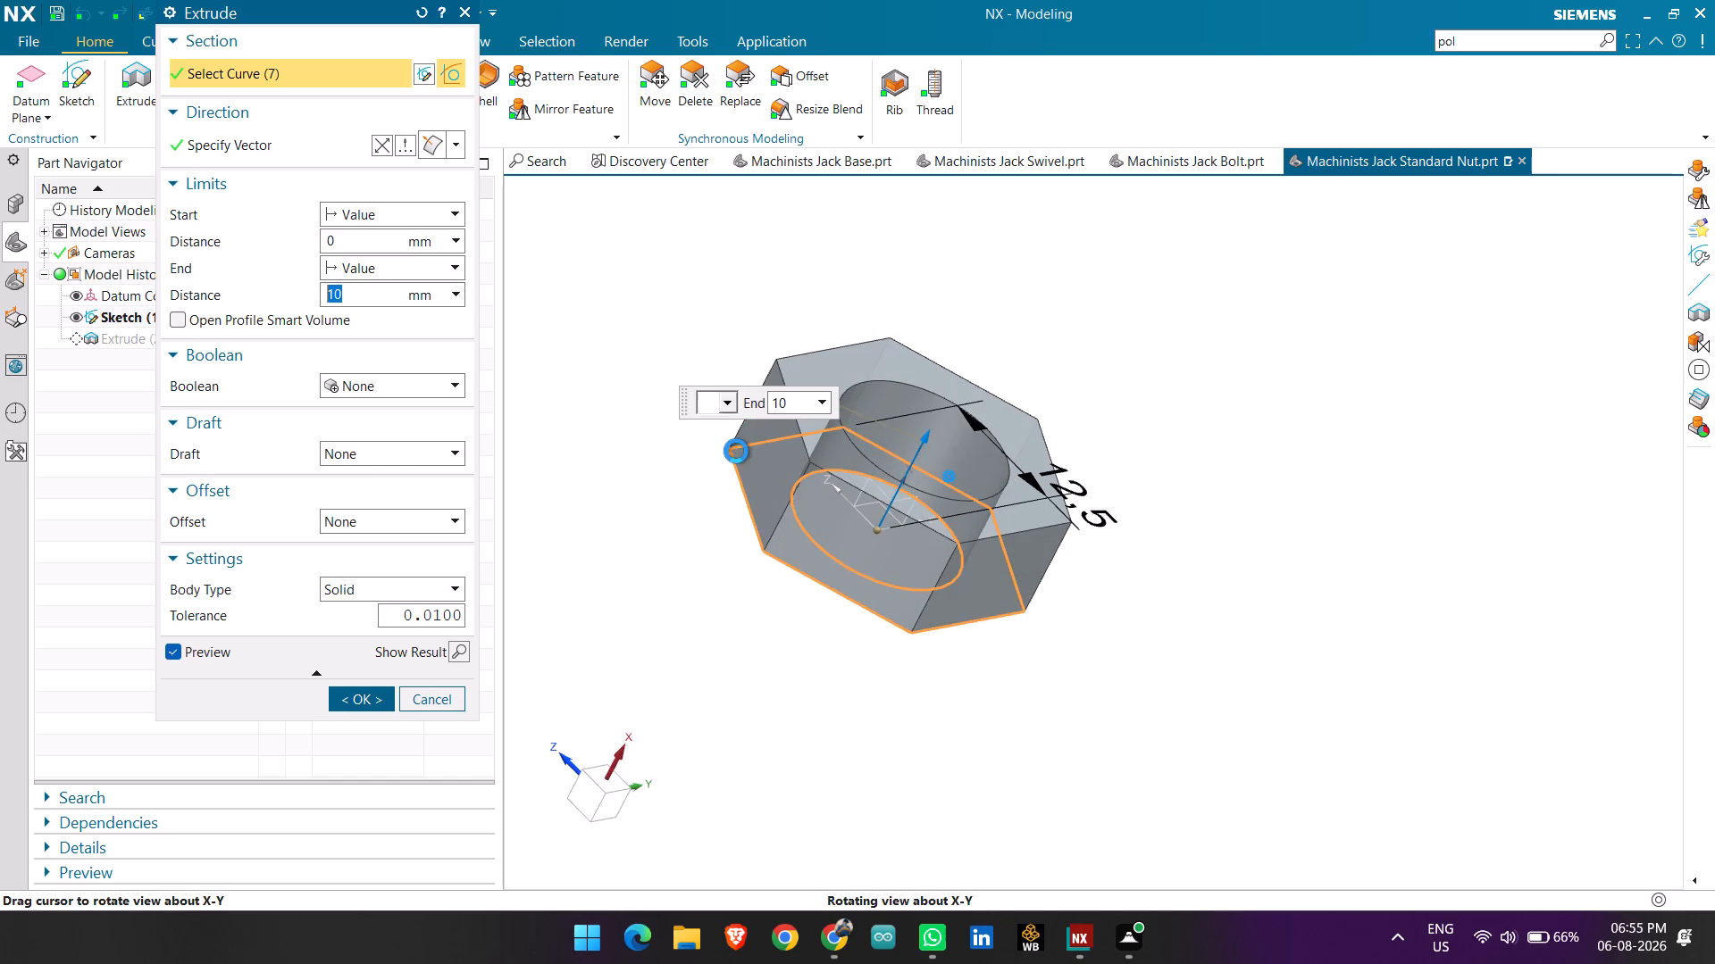
pyautogui.moveTo(736, 451); pyautogui.dragTo(741, 453, button='middle')
pyautogui.click(375, 451)
pyautogui.click(389, 496)
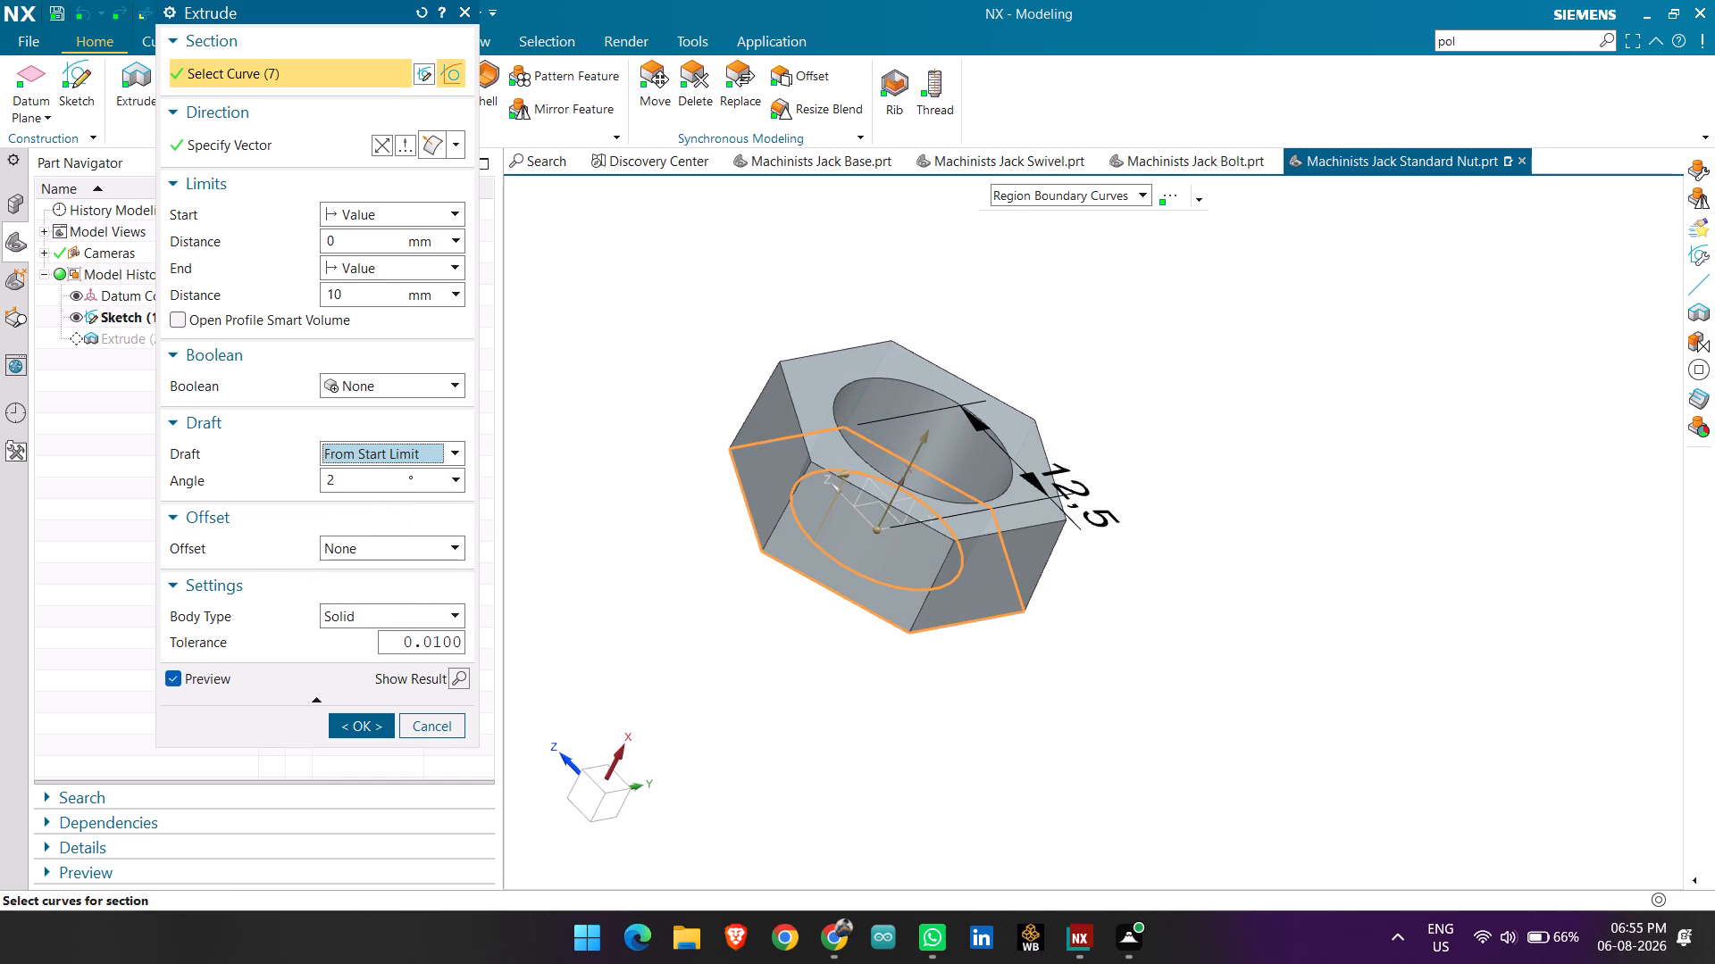
pyautogui.moveTo(371, 483); pyautogui.dragTo(305, 485)
pyautogui.press('BackSpace')
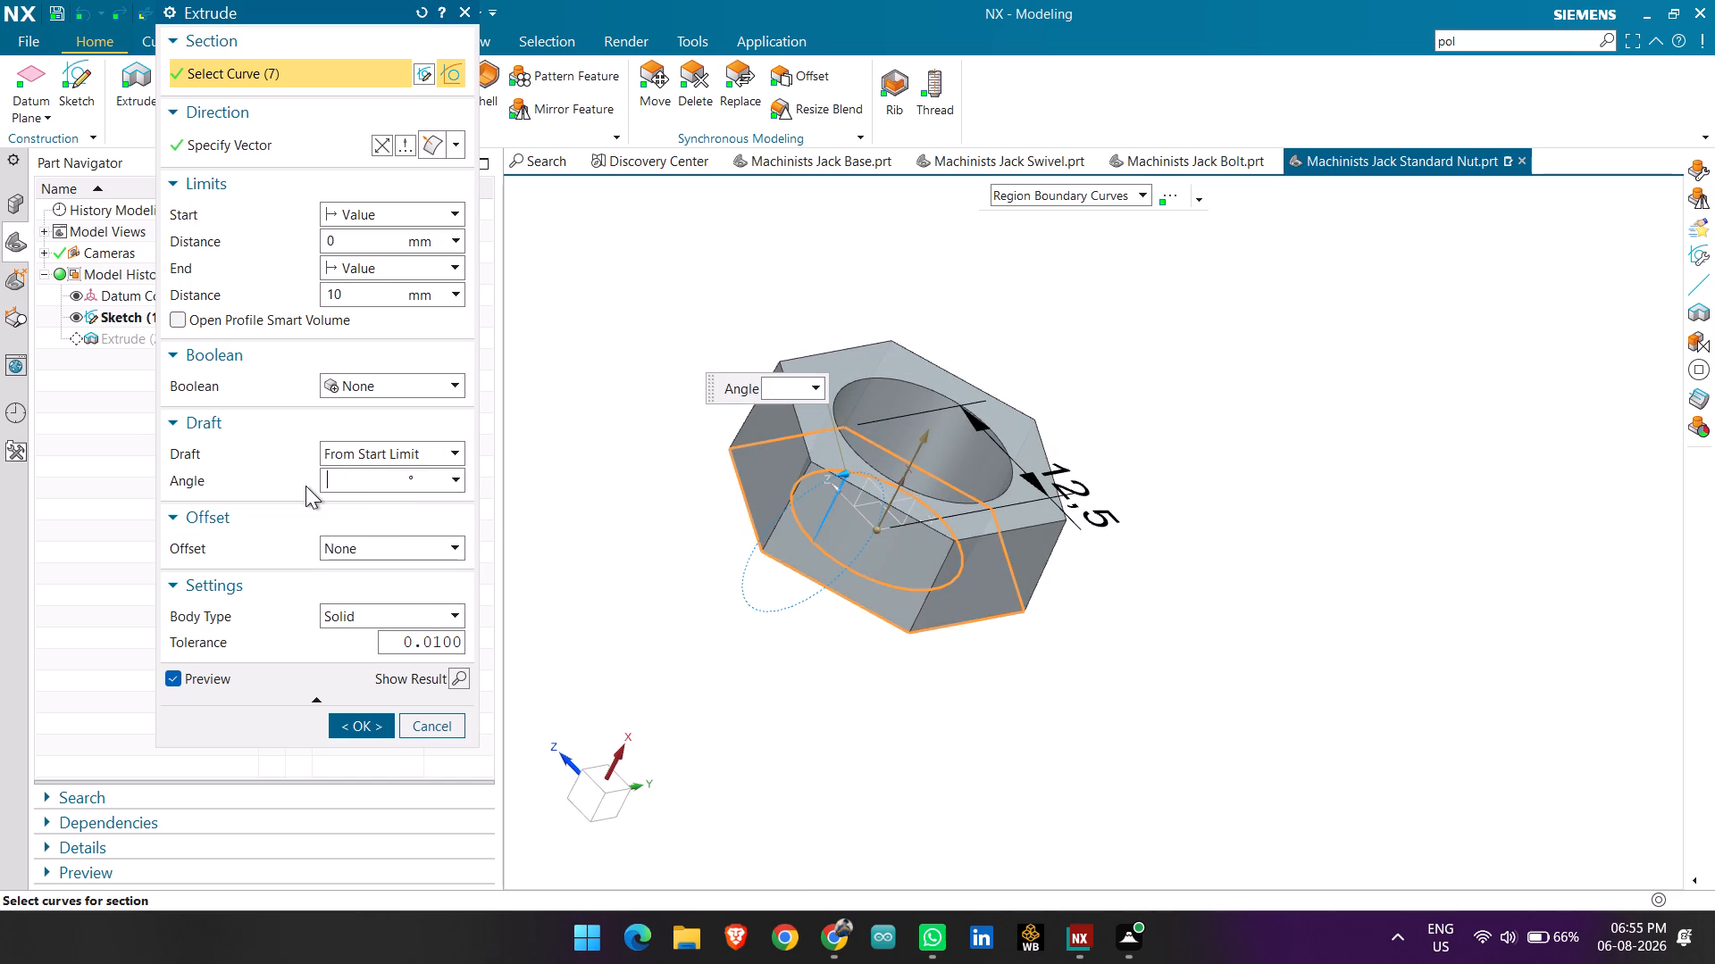
pyautogui.write('60')
pyautogui.press('Return')
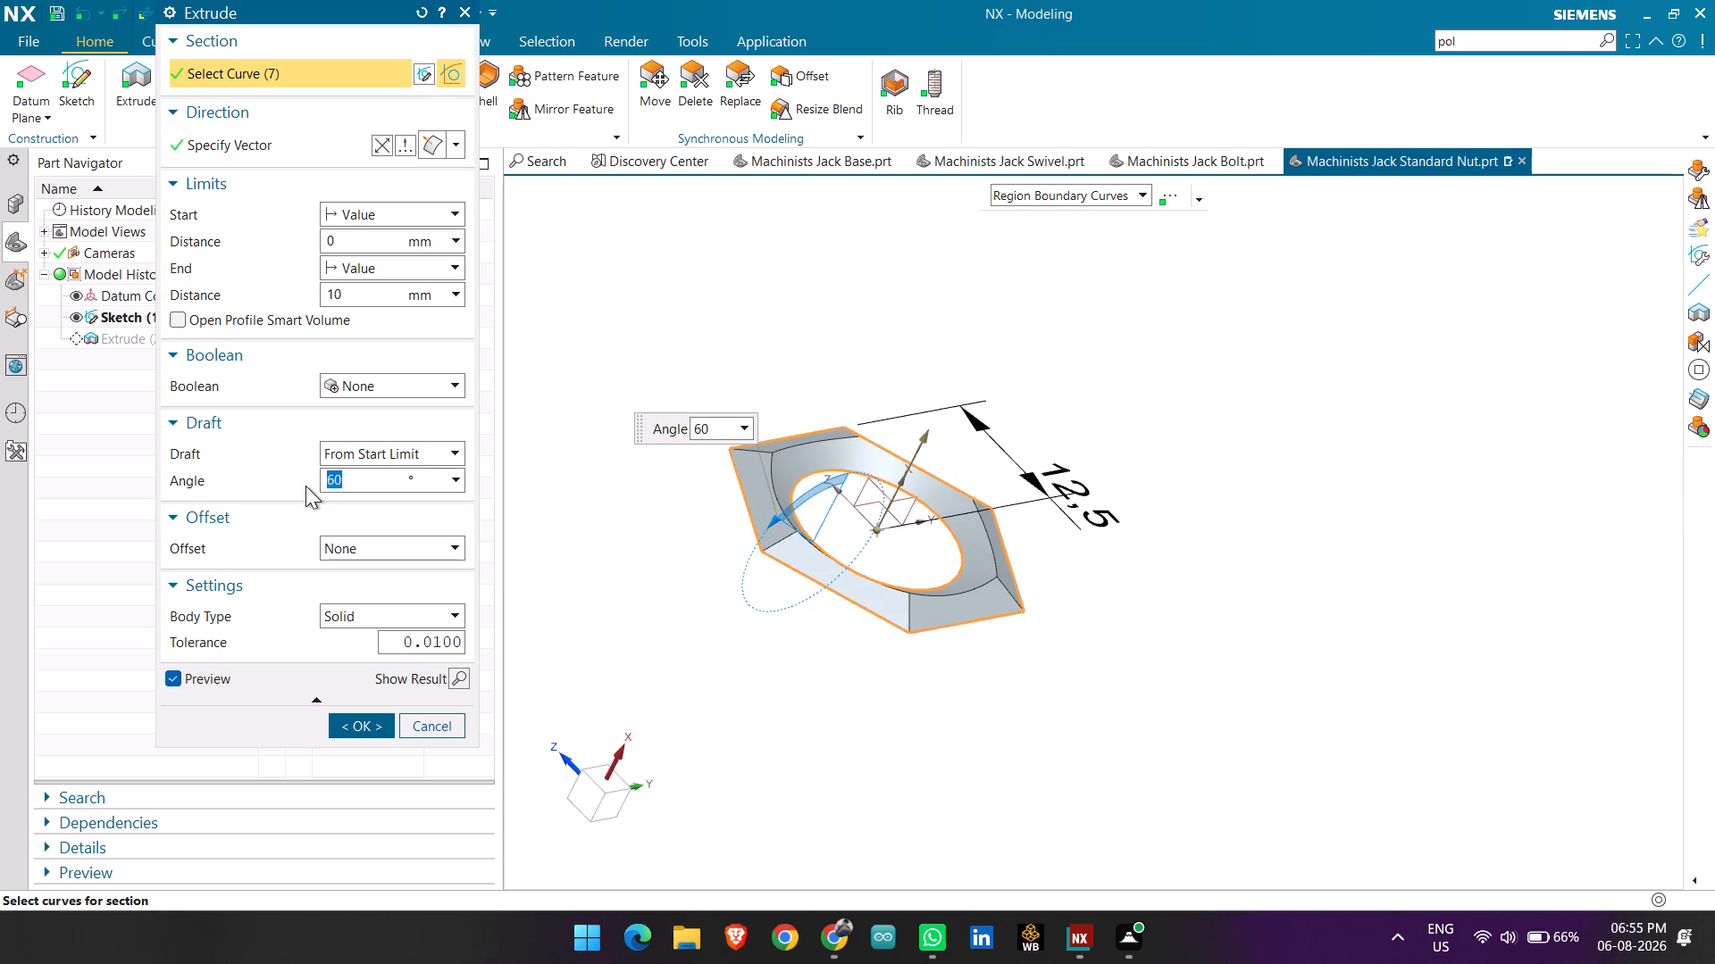
# Set the extrusion's Boolean option to Inferred.
pyautogui.click(379, 378)
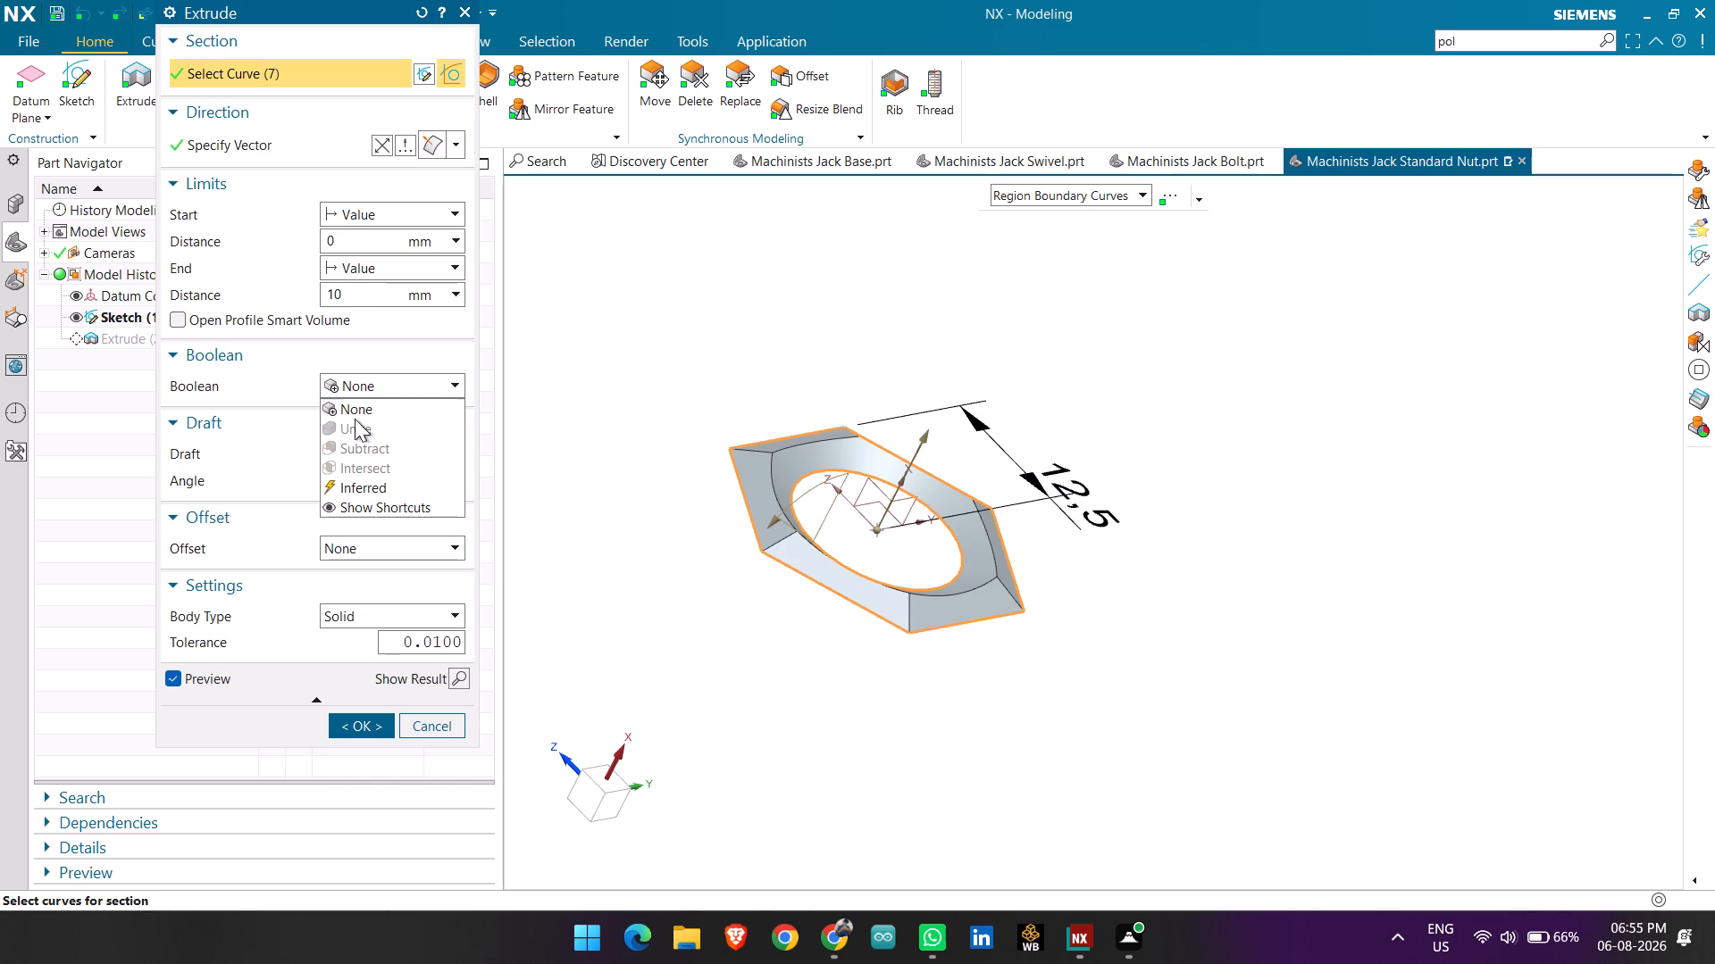
pyautogui.click(372, 385)
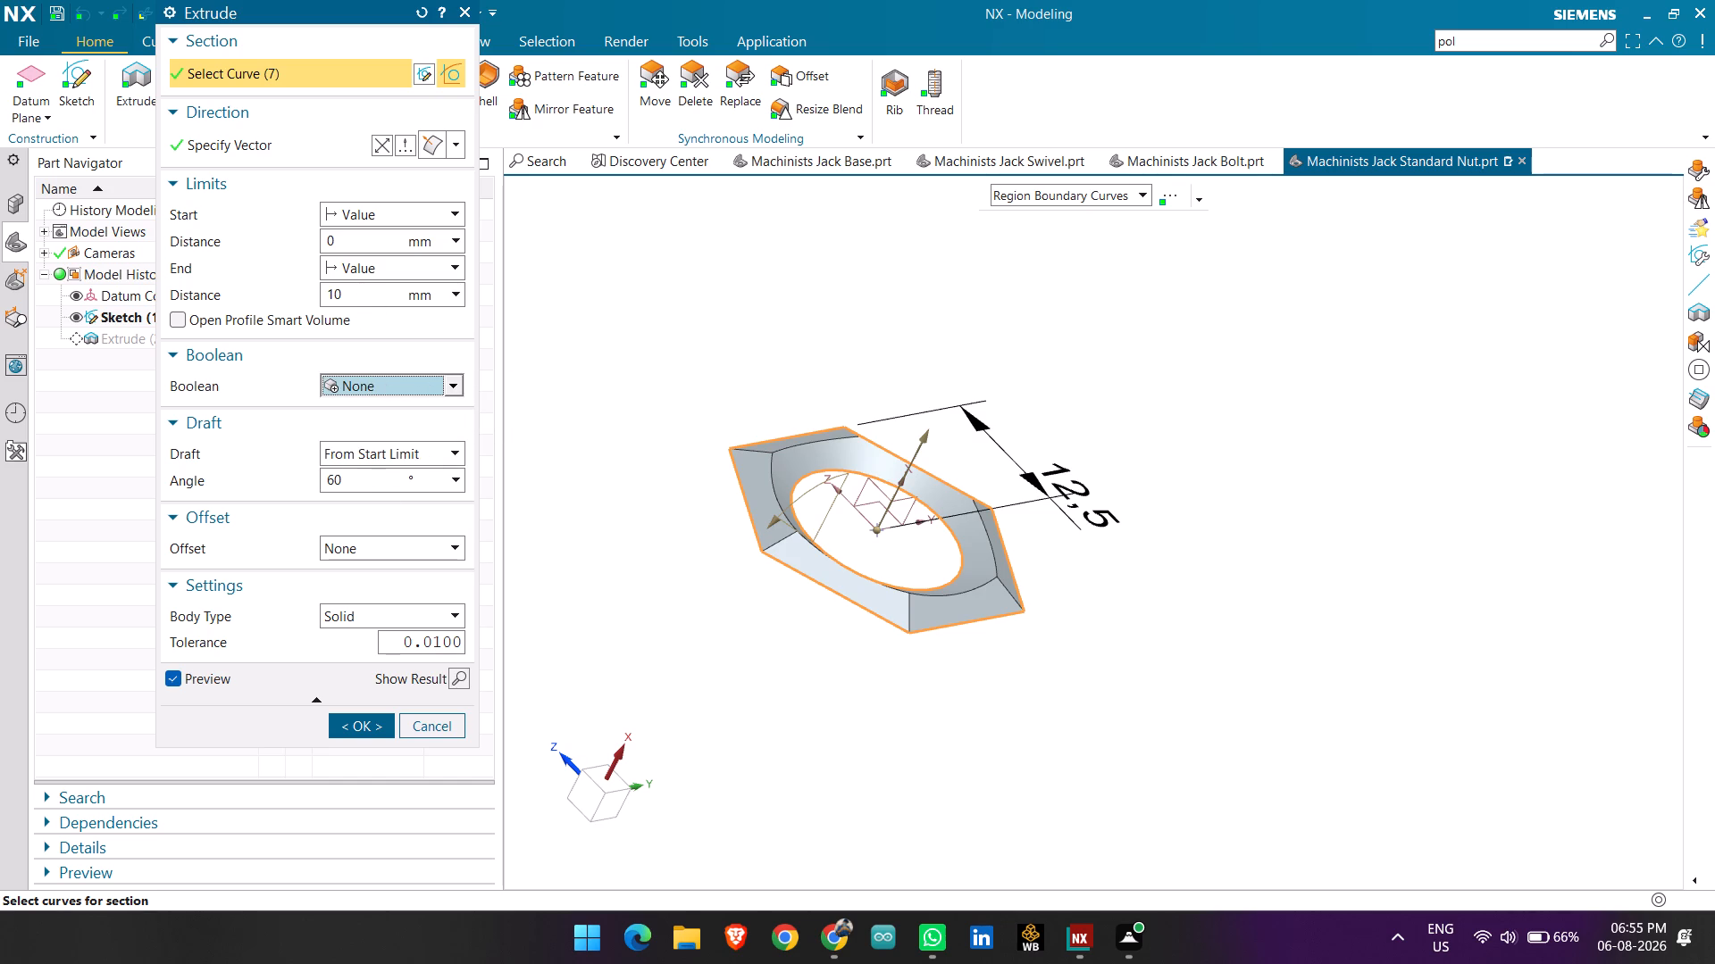
pyautogui.click(353, 613)
pyautogui.click(353, 613)
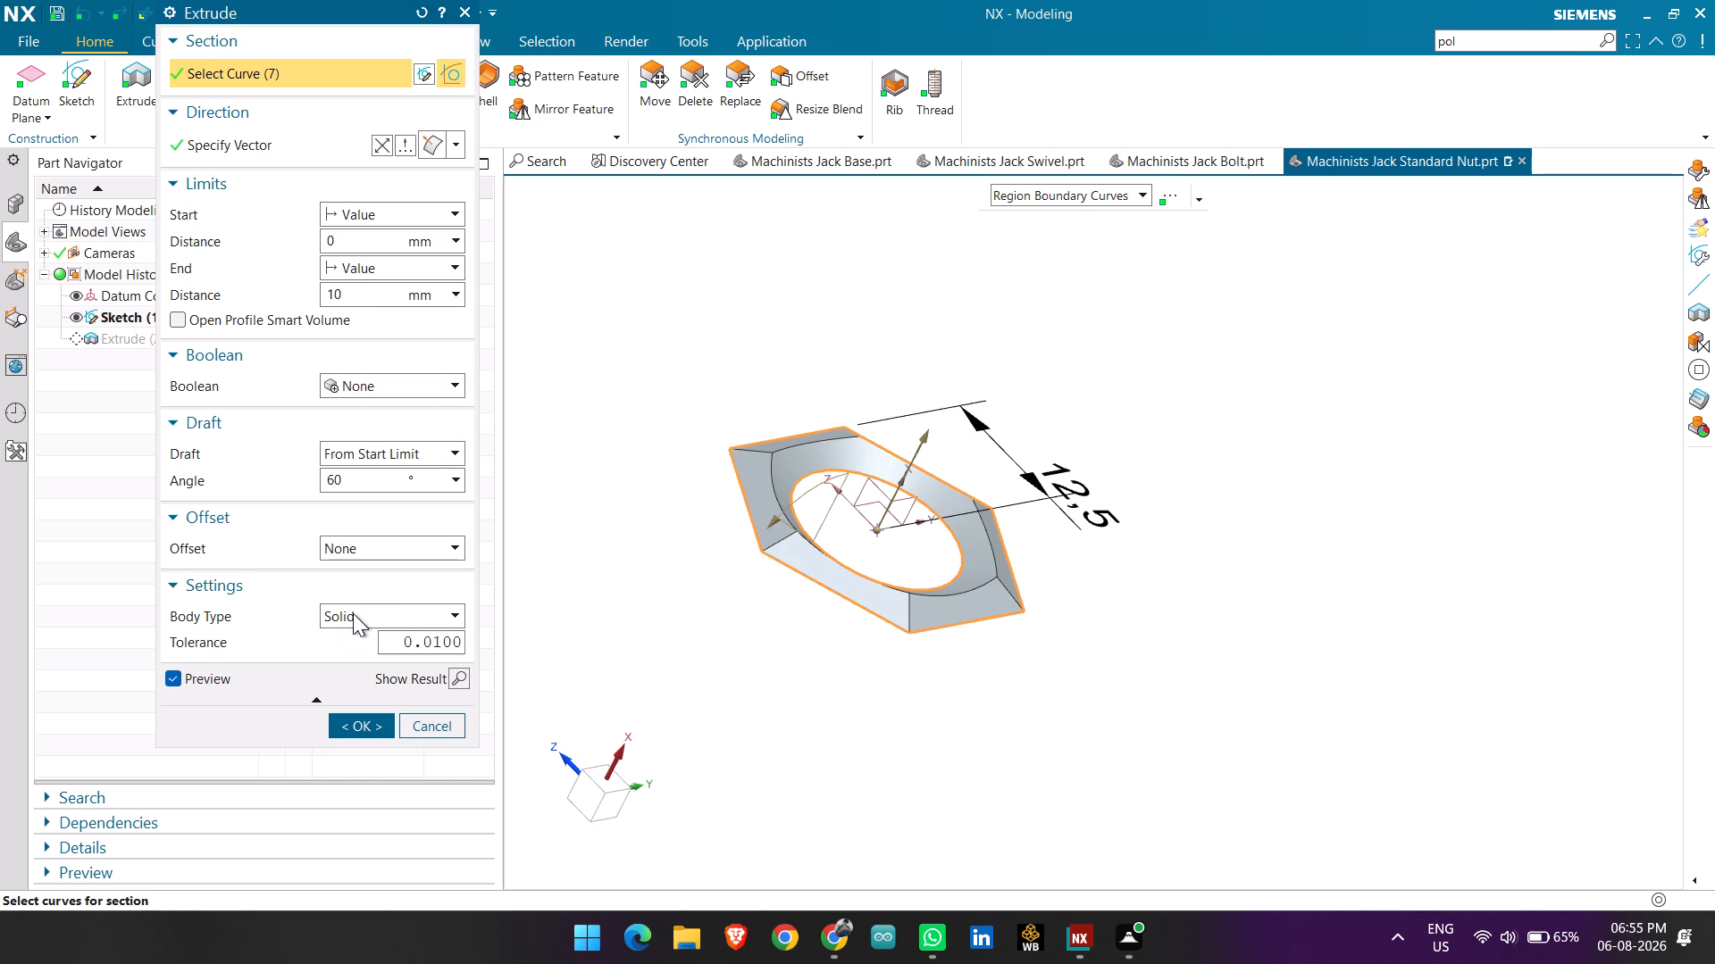
pyautogui.click(361, 390)
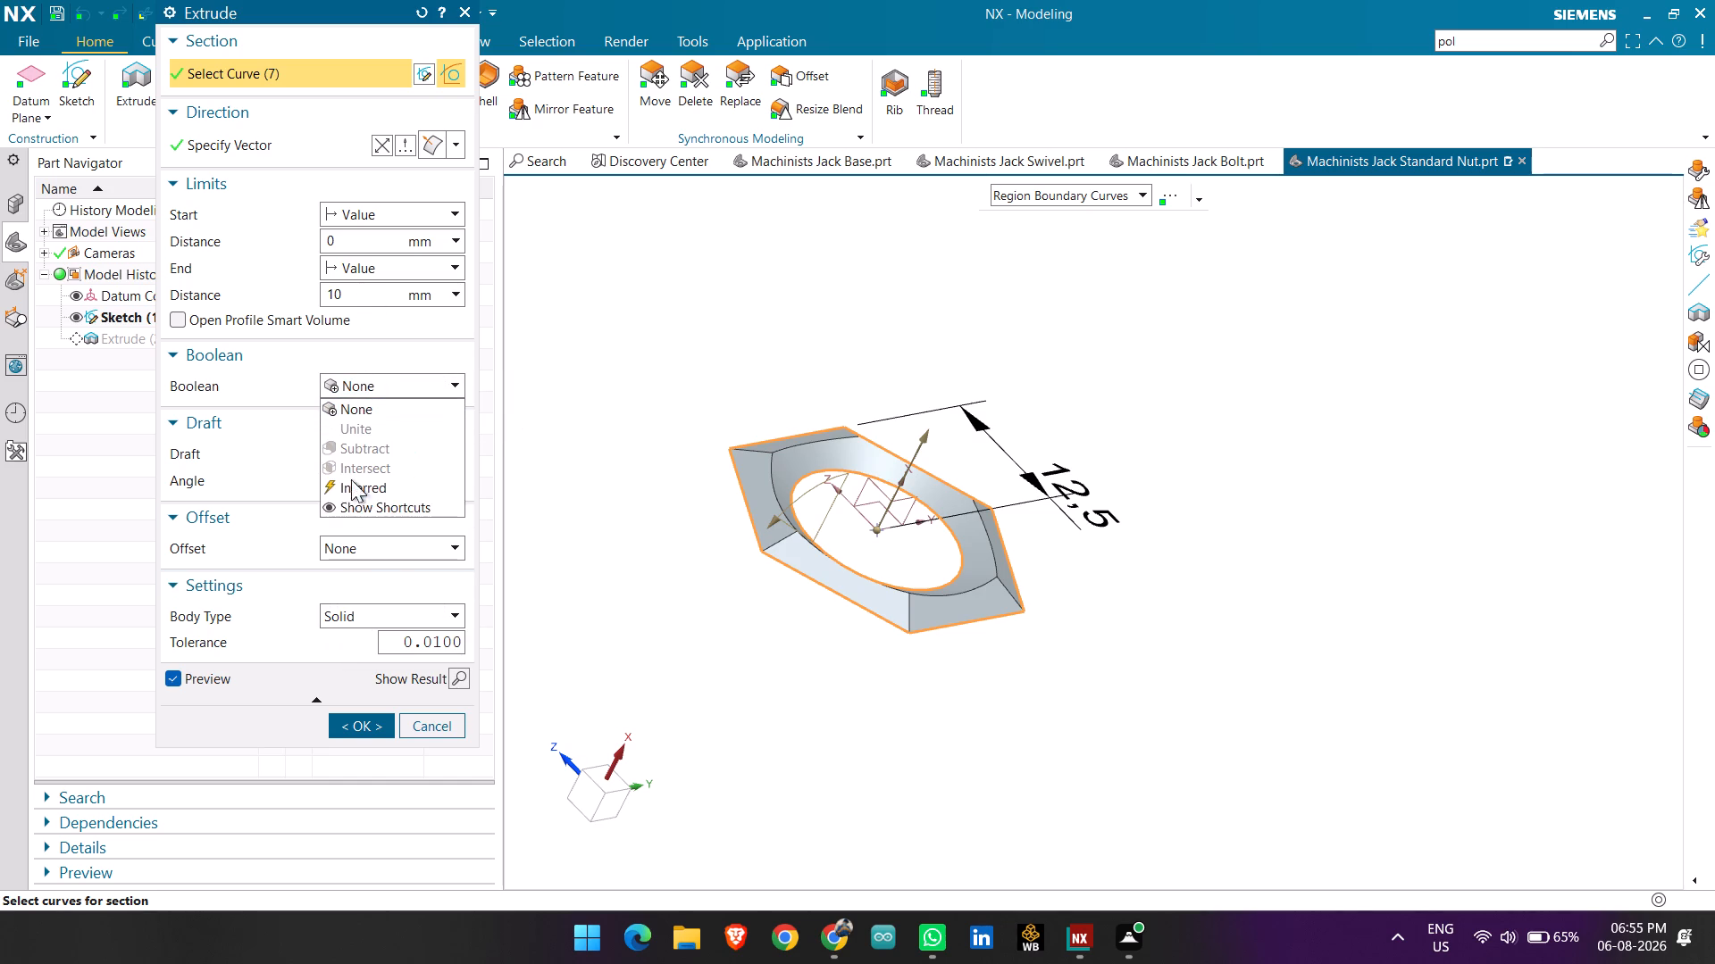
pyautogui.click(347, 480)
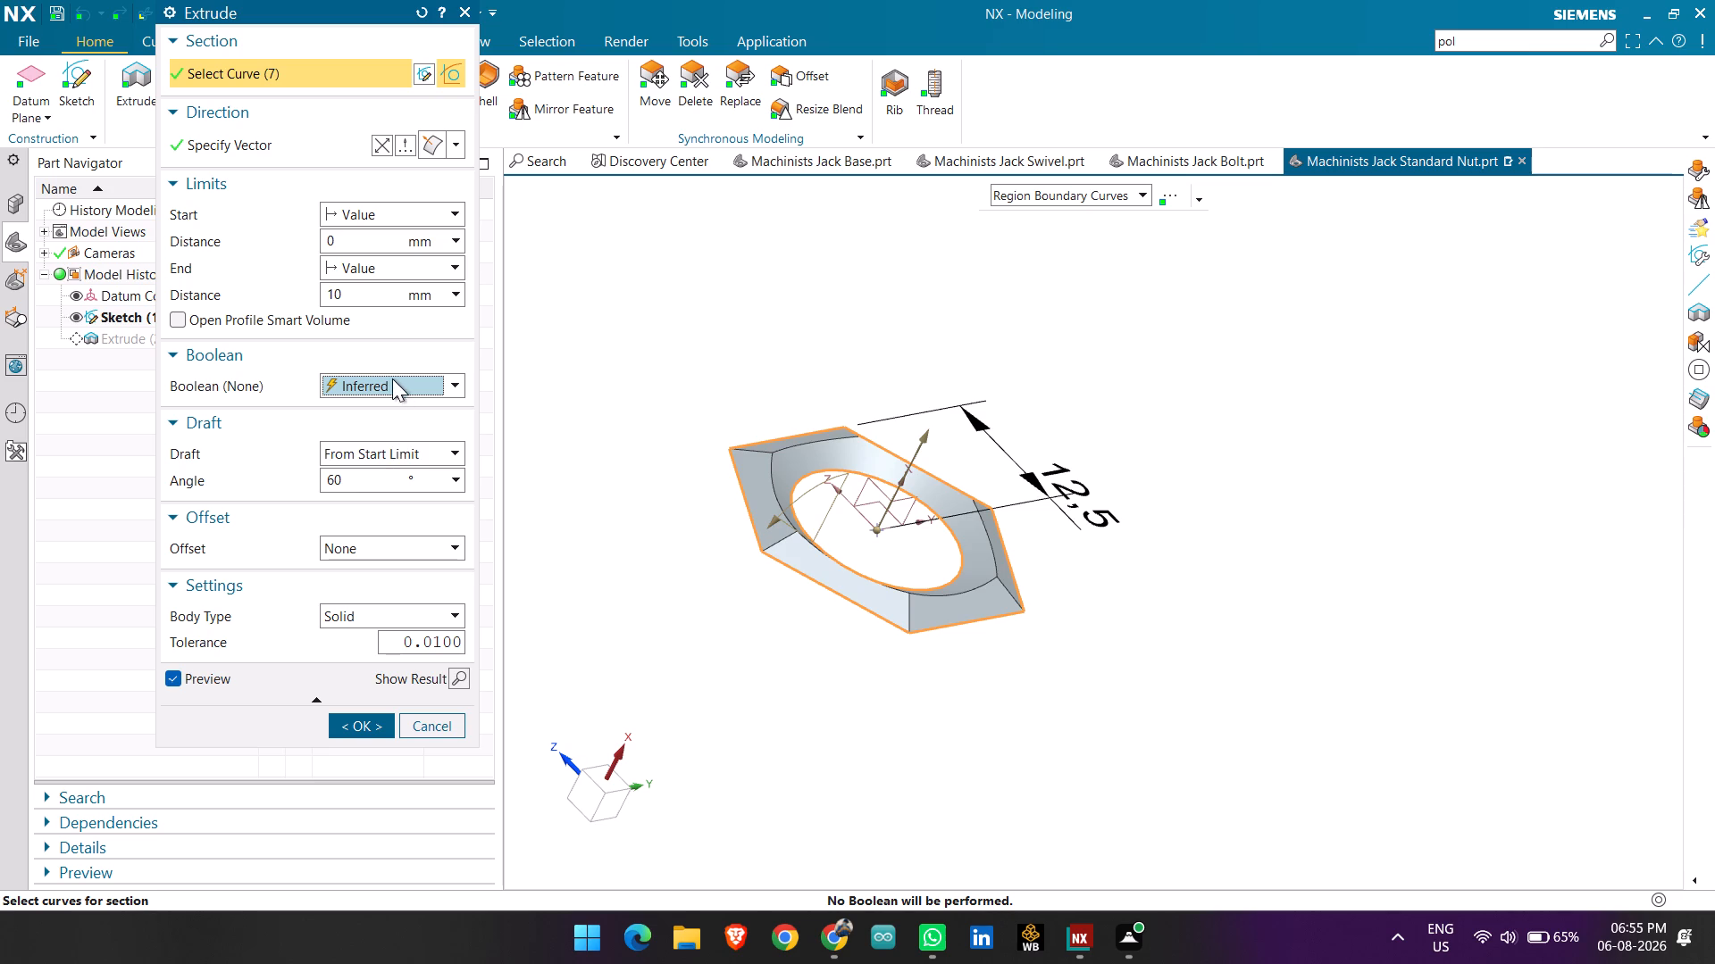
# Enable Open Profile Smart Volume for the extrusion.
pyautogui.click(361, 291)
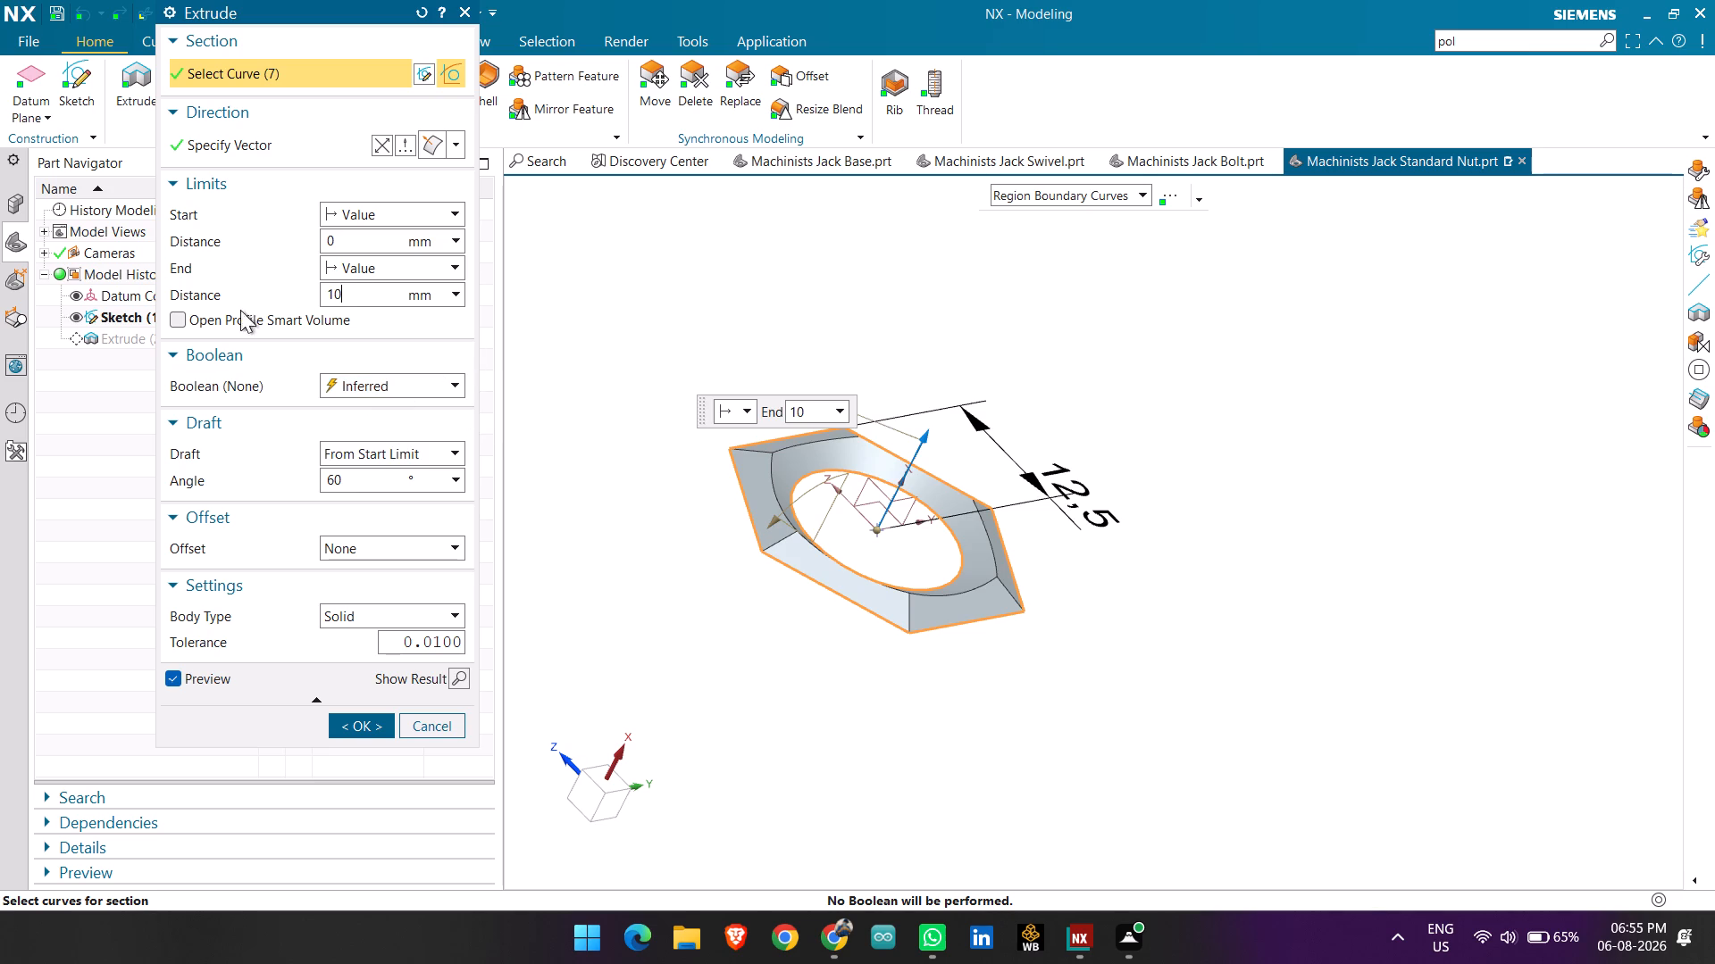
pyautogui.click(195, 317)
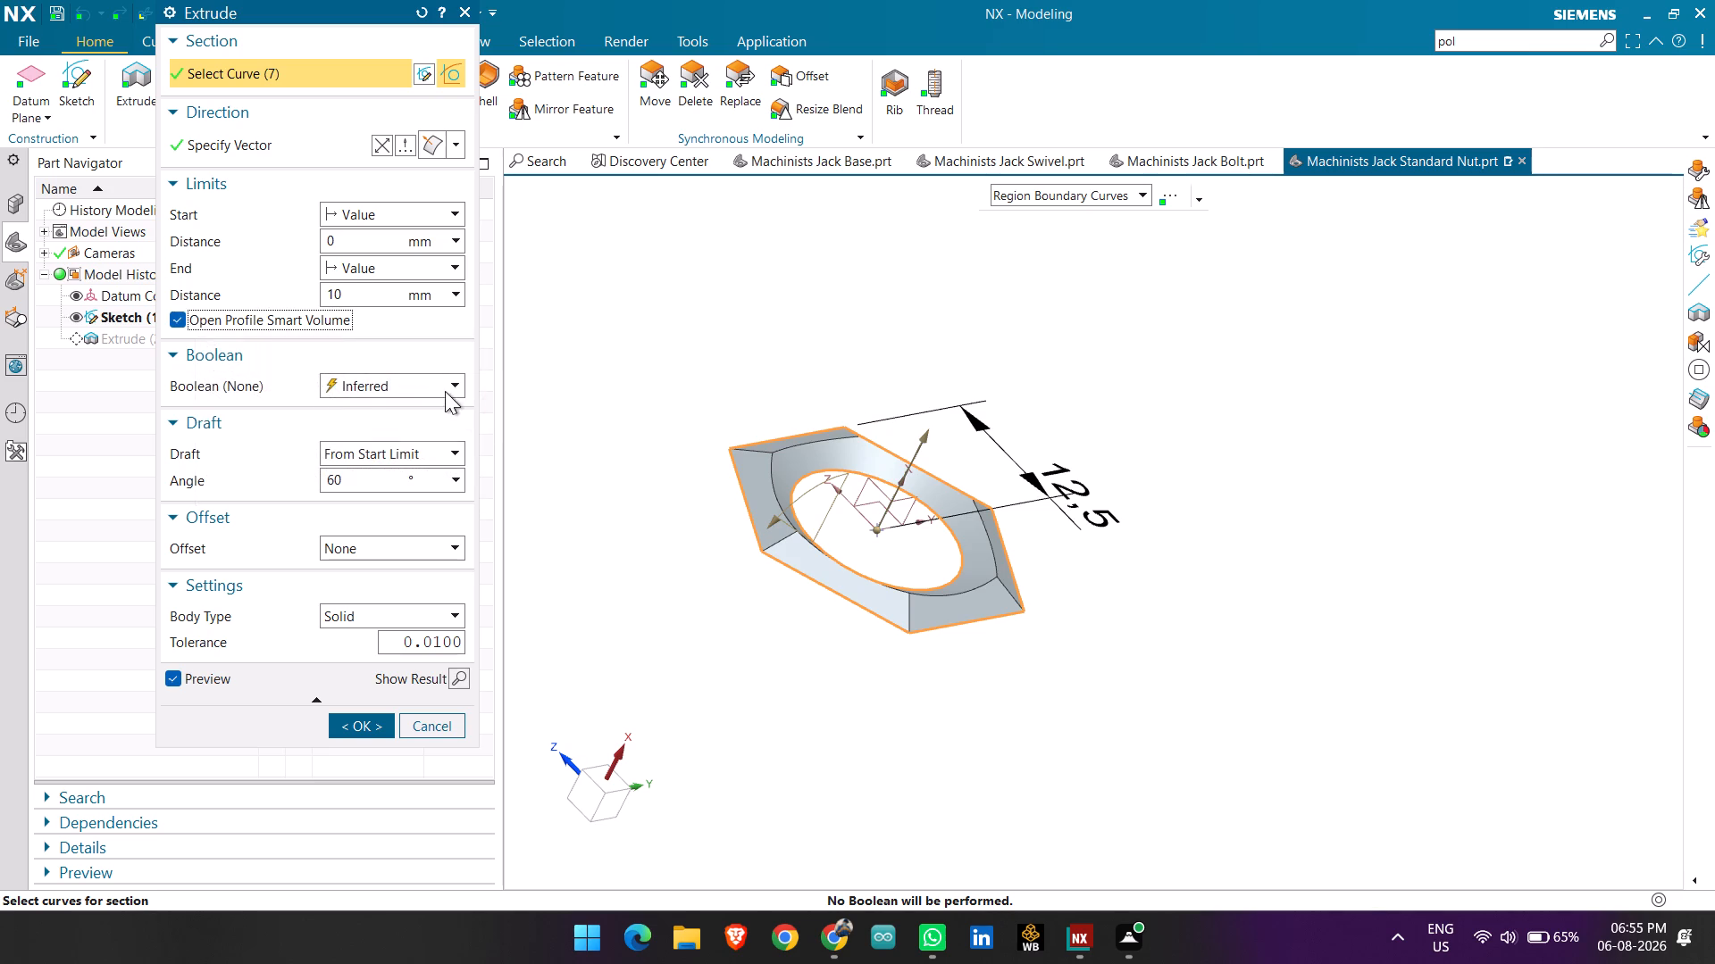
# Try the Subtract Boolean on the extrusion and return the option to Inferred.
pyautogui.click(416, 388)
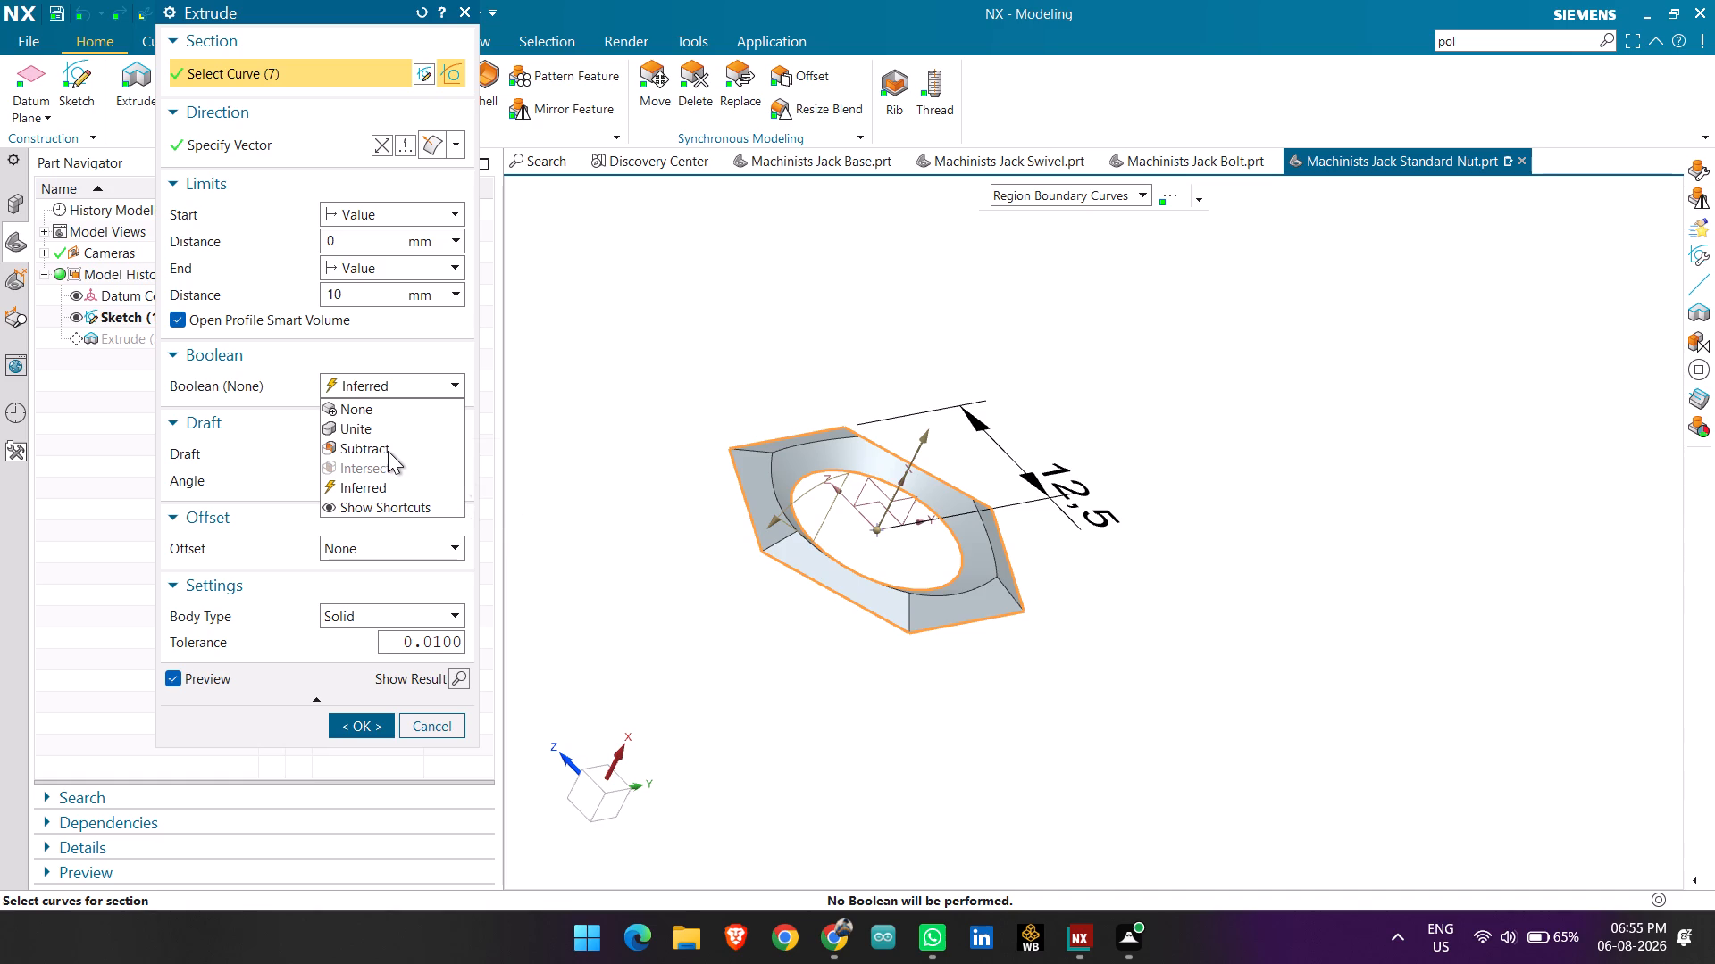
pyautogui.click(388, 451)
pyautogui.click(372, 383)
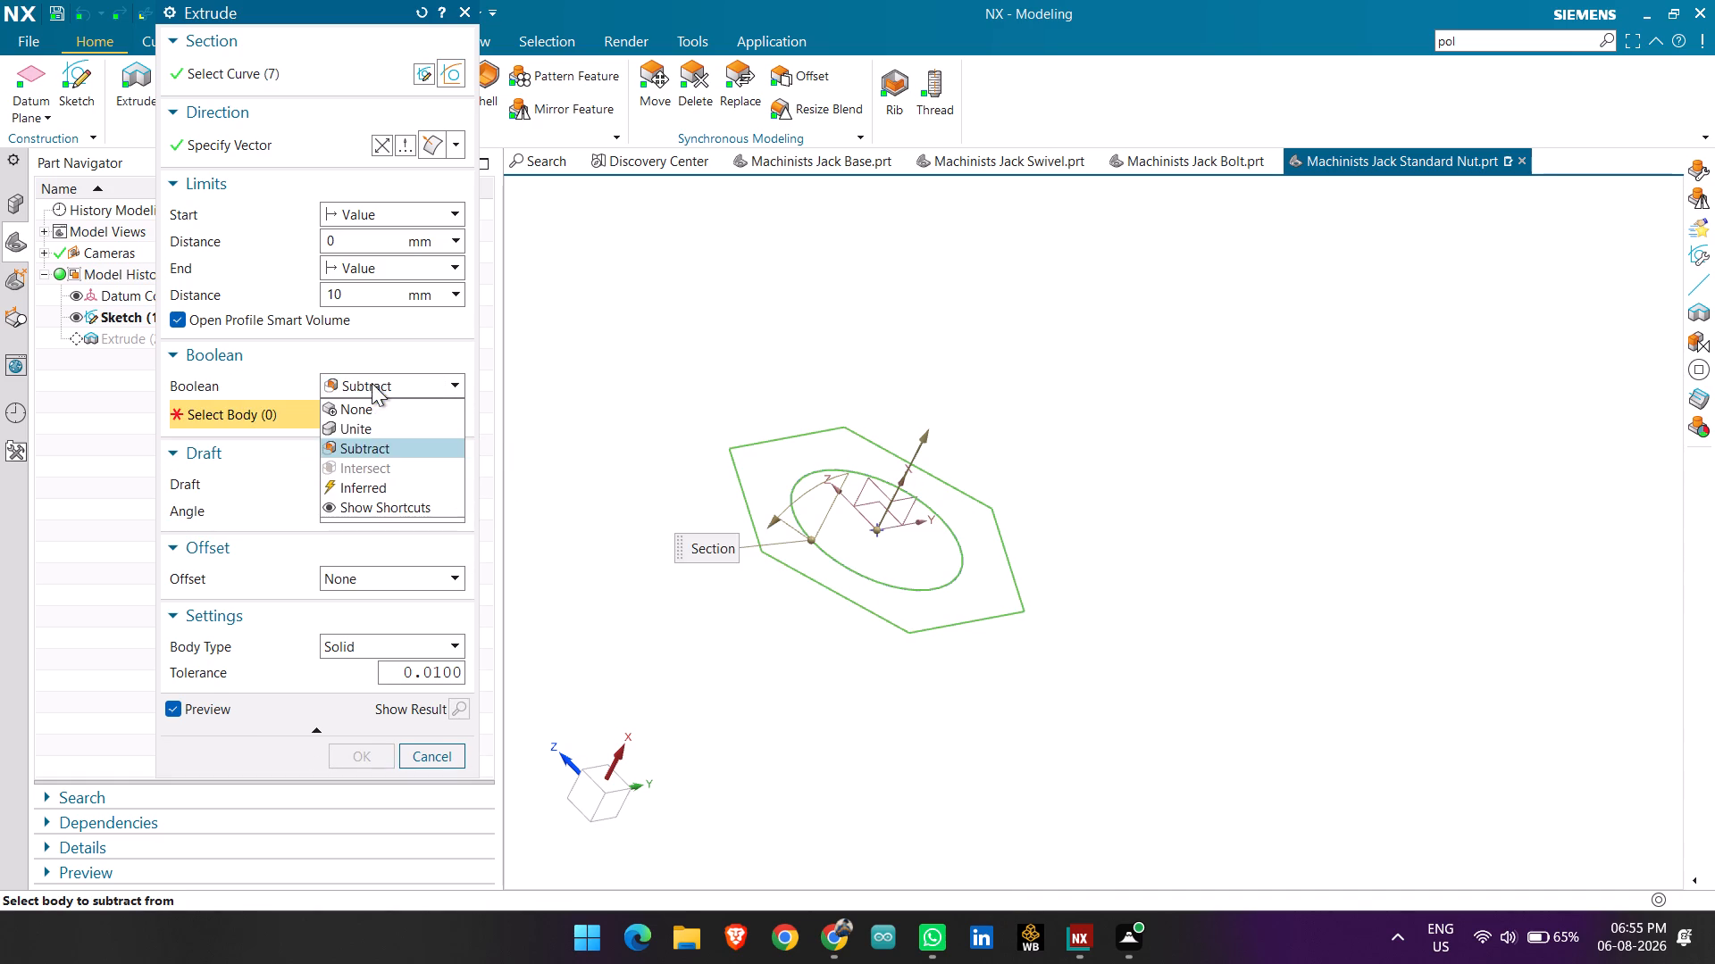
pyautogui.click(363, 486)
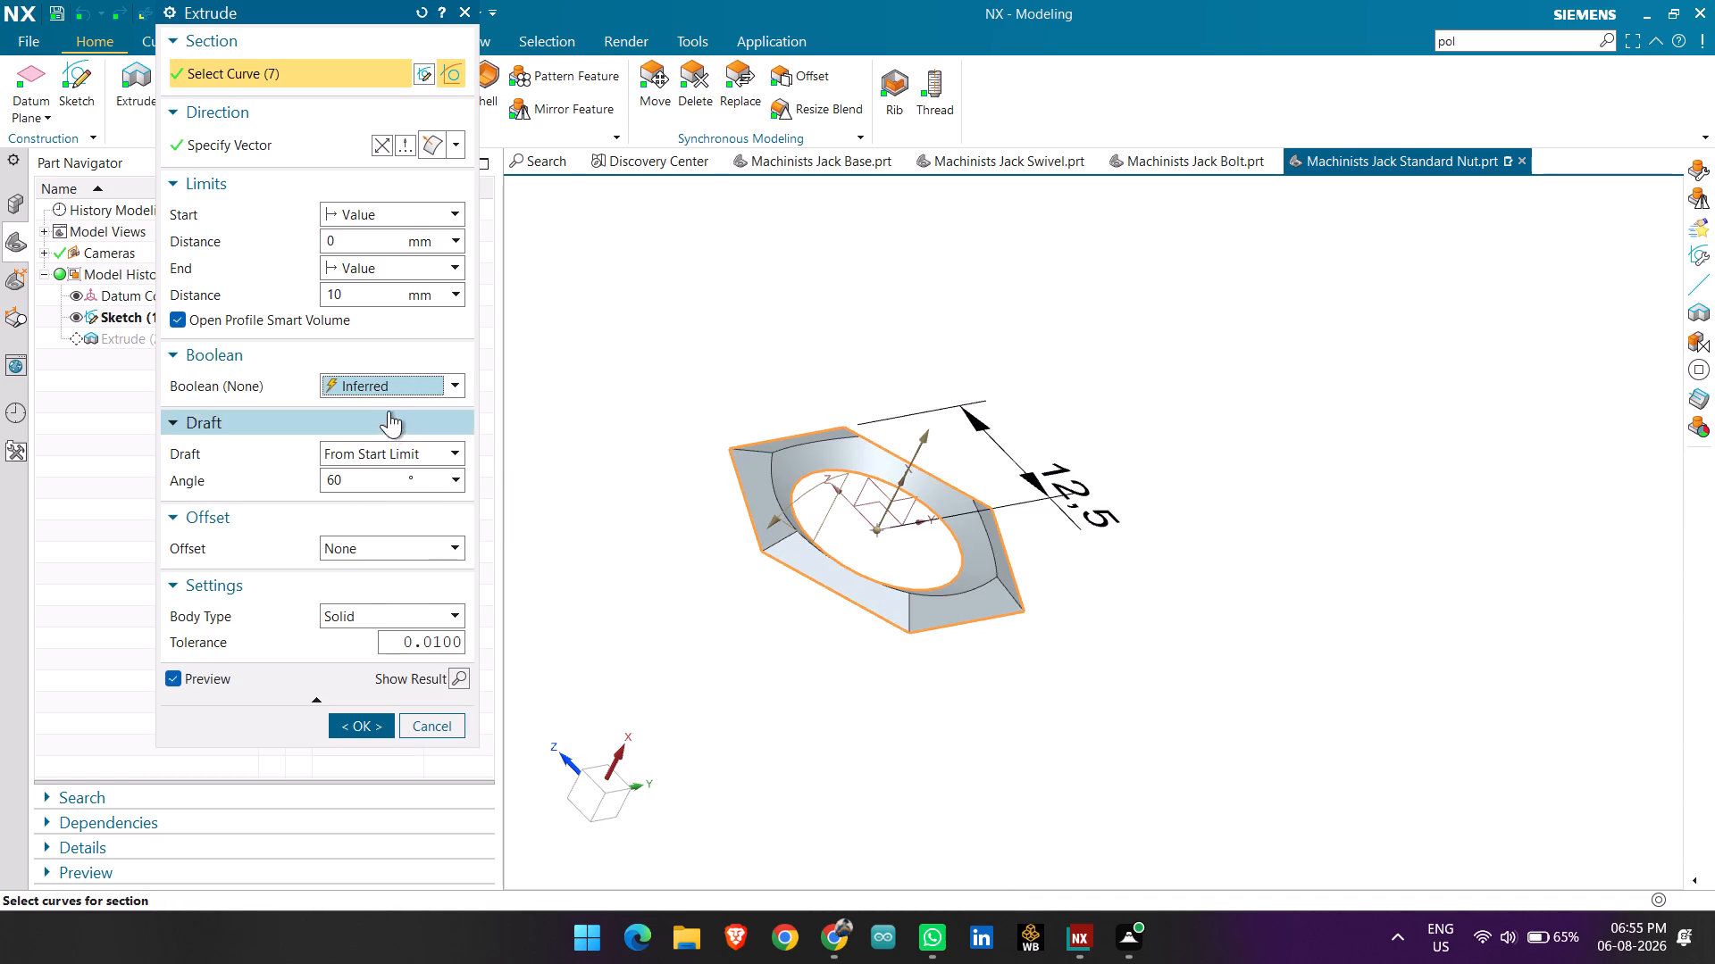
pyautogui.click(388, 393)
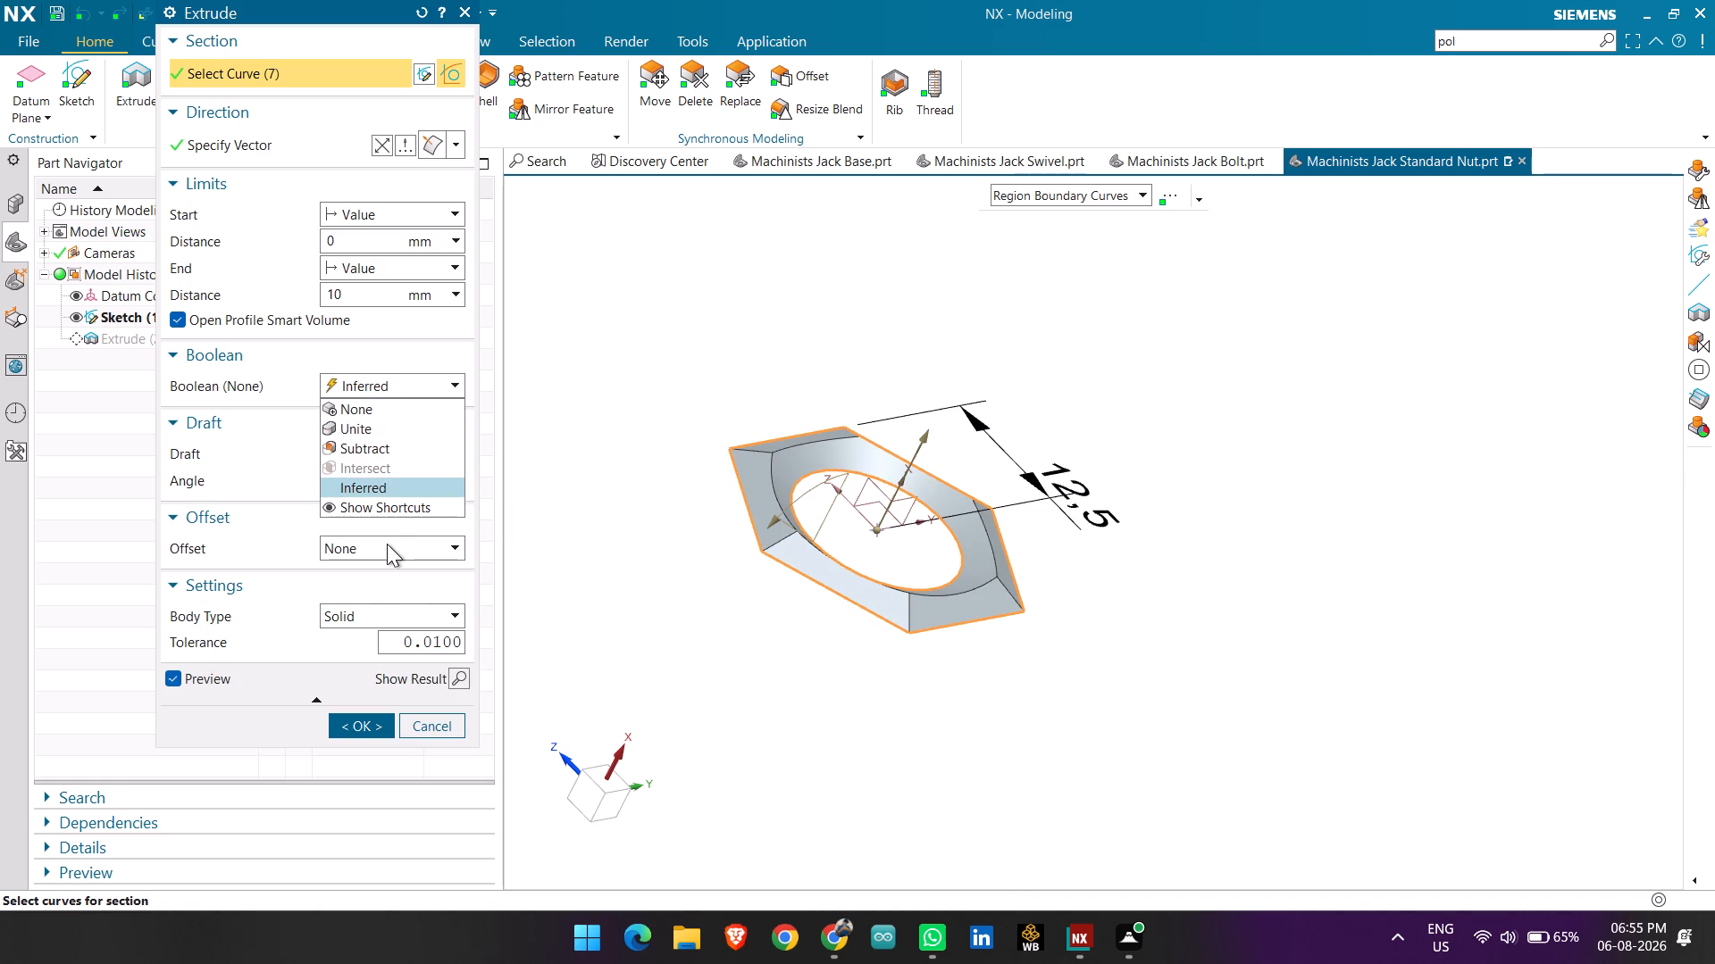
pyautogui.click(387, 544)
# Set the extrusion's draft angle to 2°.
pyautogui.moveTo(372, 475); pyautogui.dragTo(270, 474)
pyautogui.press('BackSpace')
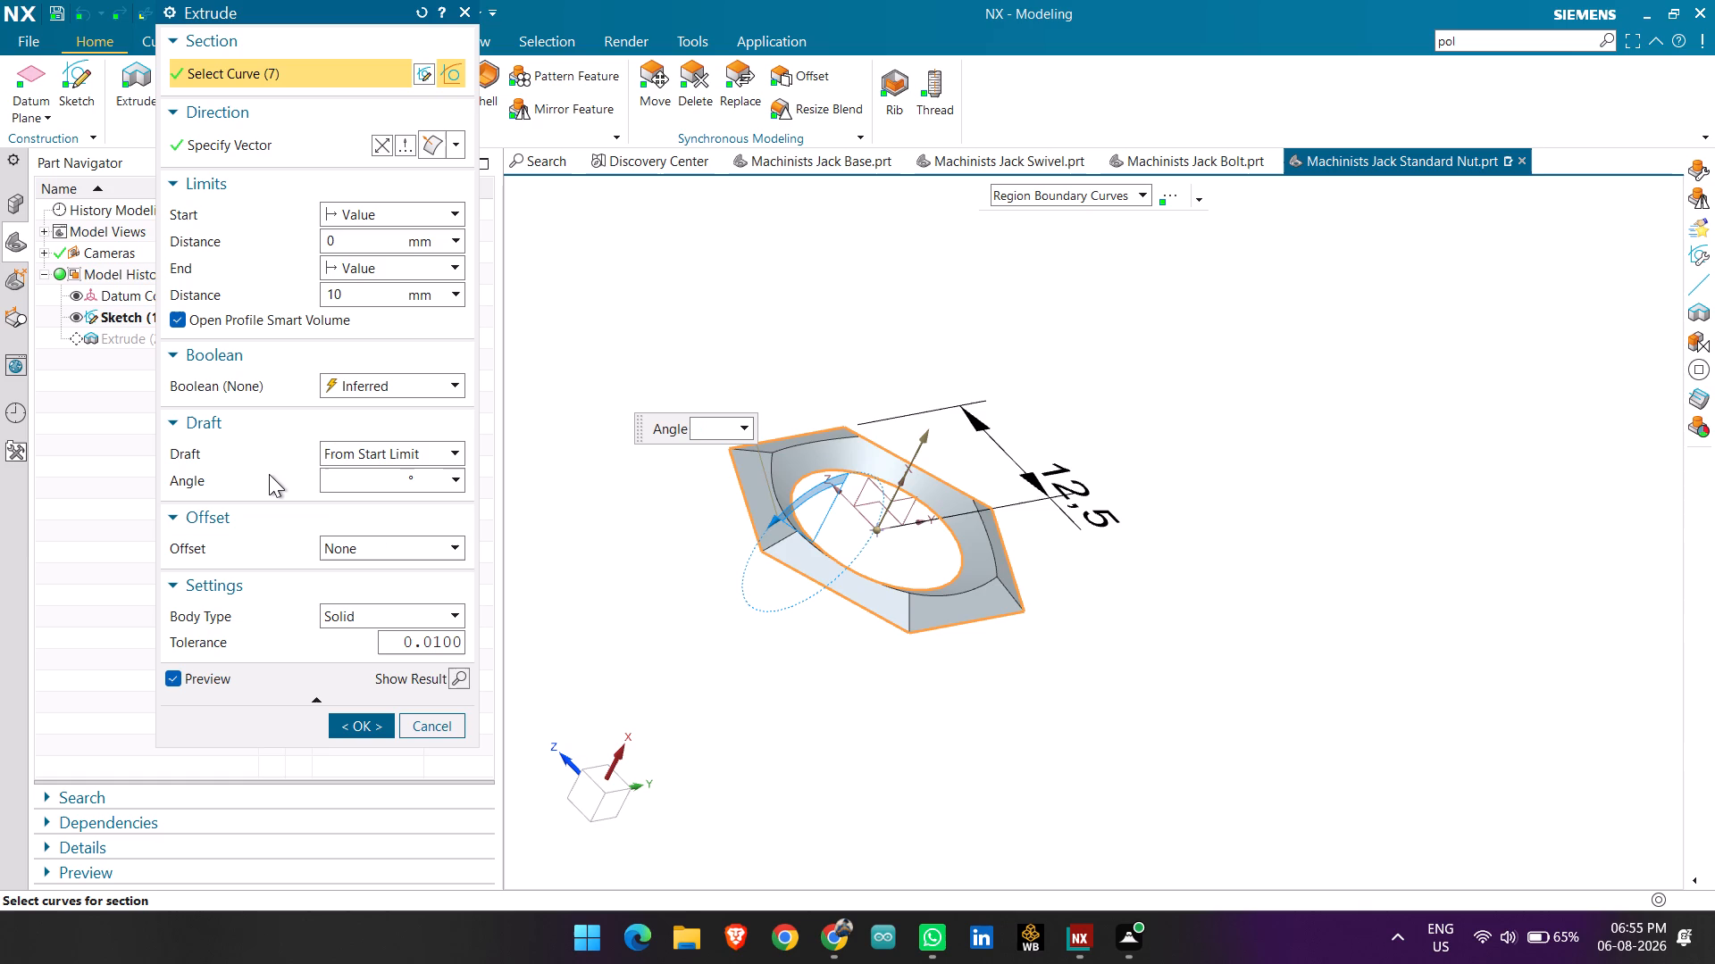
pyautogui.press('2')
pyautogui.press('Return')
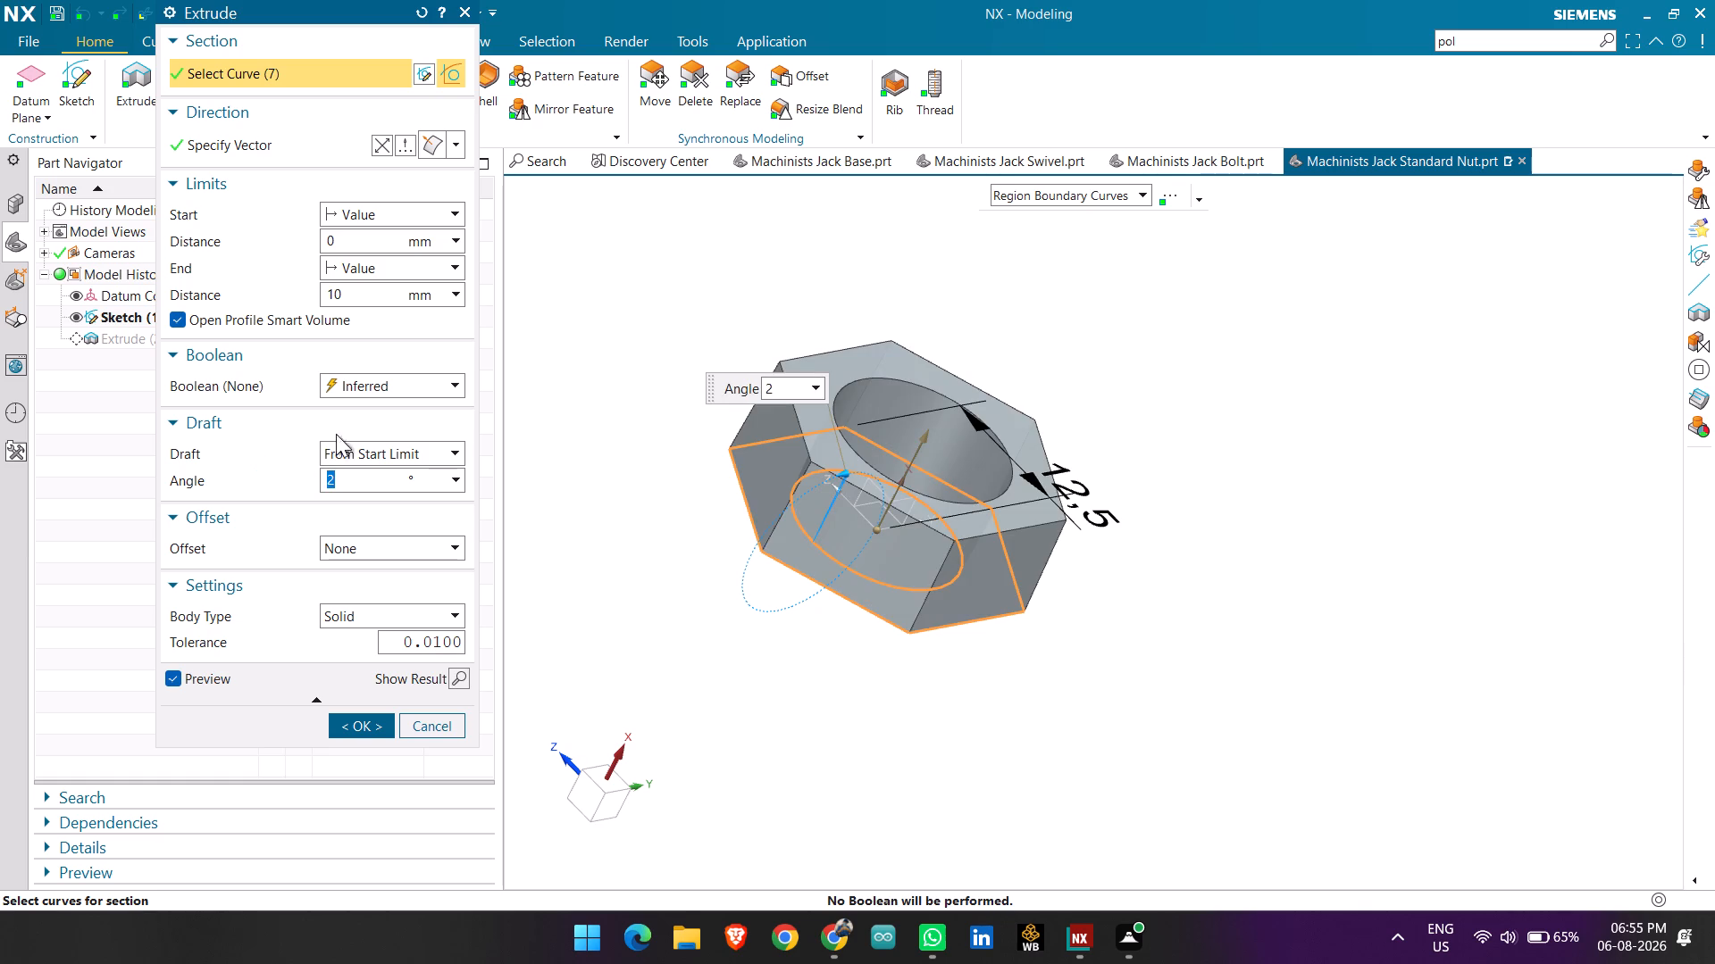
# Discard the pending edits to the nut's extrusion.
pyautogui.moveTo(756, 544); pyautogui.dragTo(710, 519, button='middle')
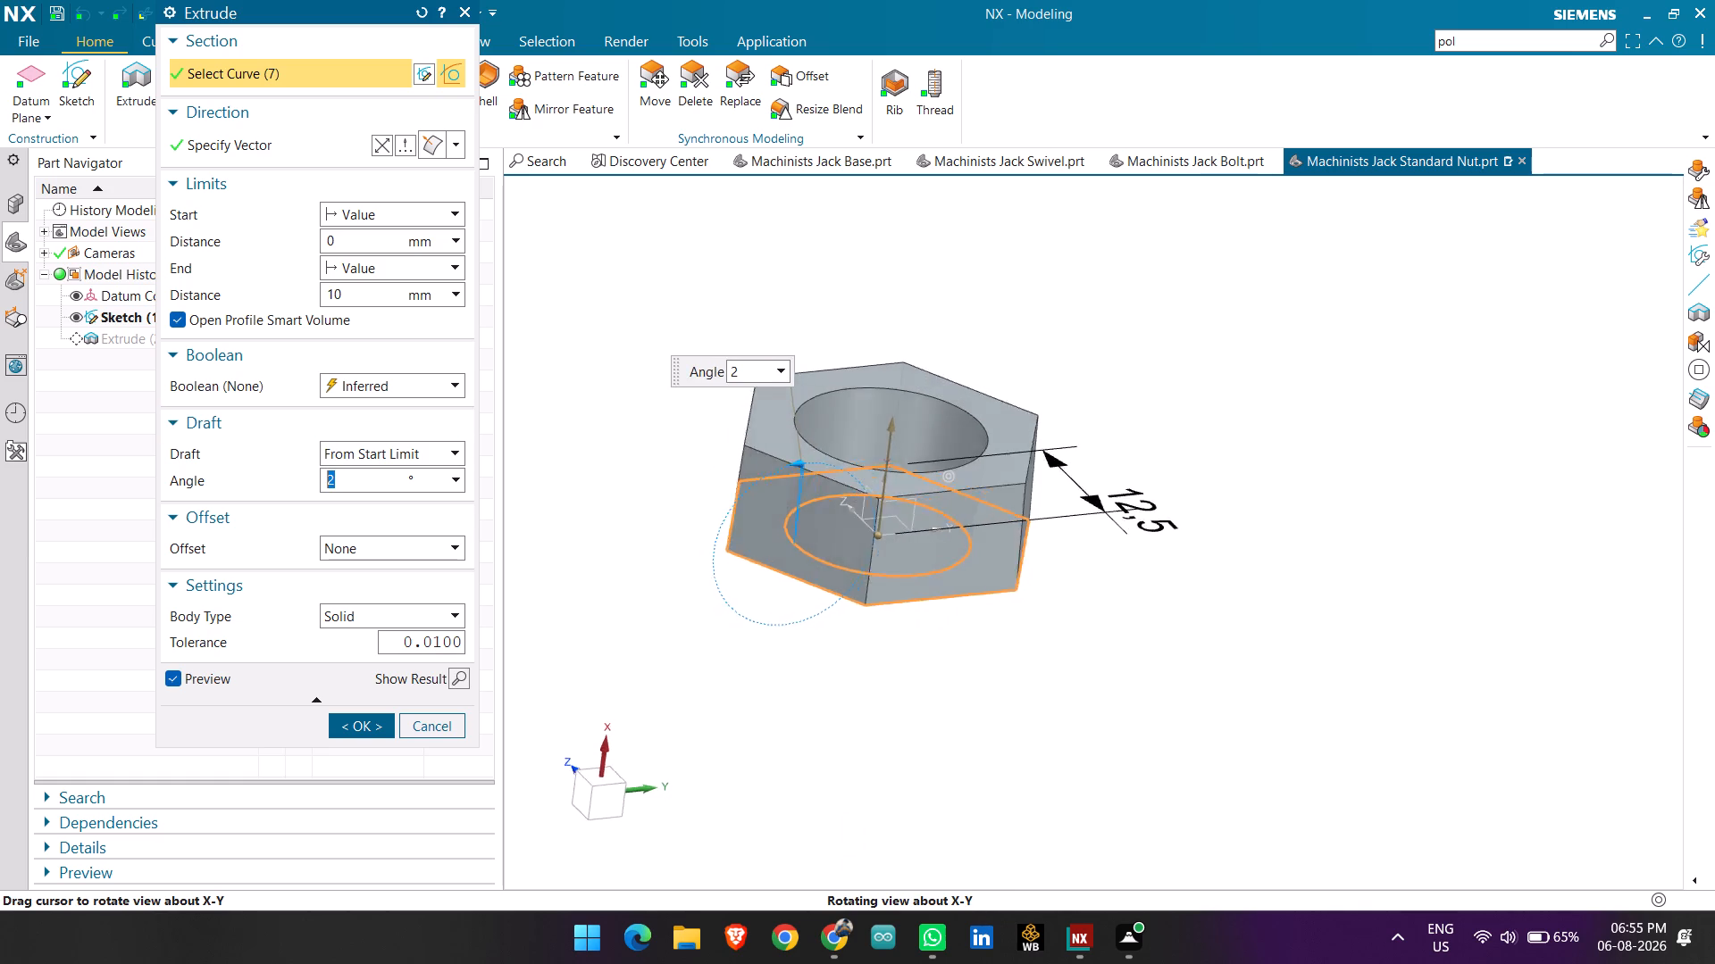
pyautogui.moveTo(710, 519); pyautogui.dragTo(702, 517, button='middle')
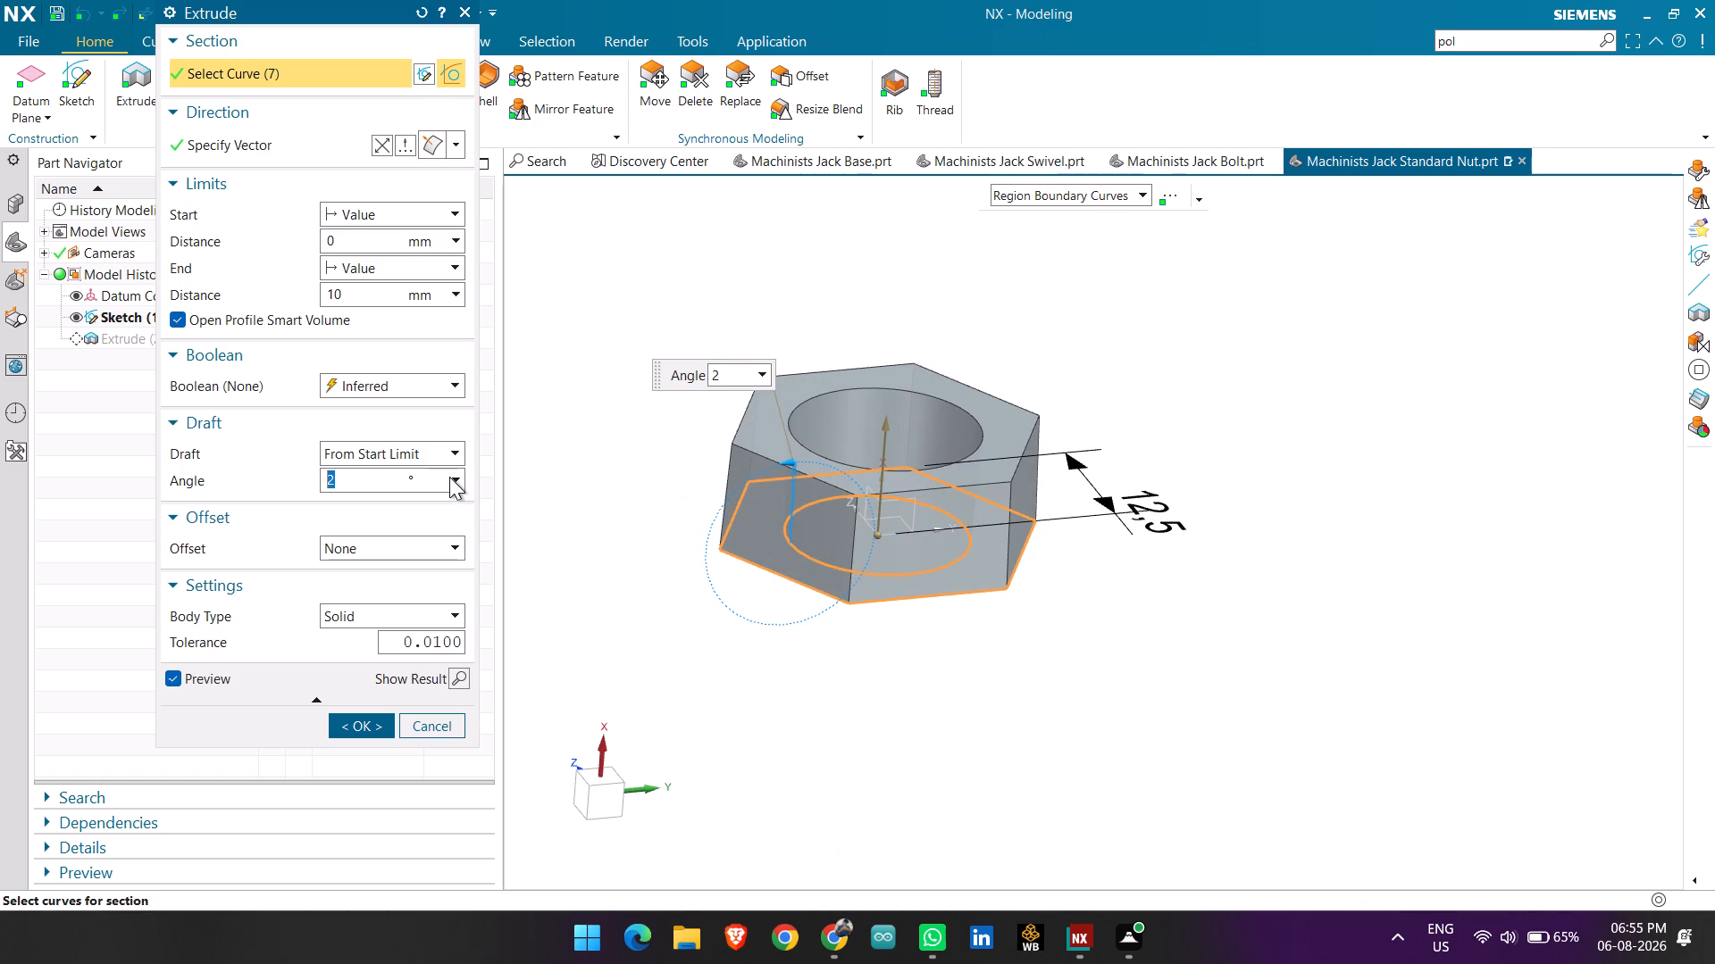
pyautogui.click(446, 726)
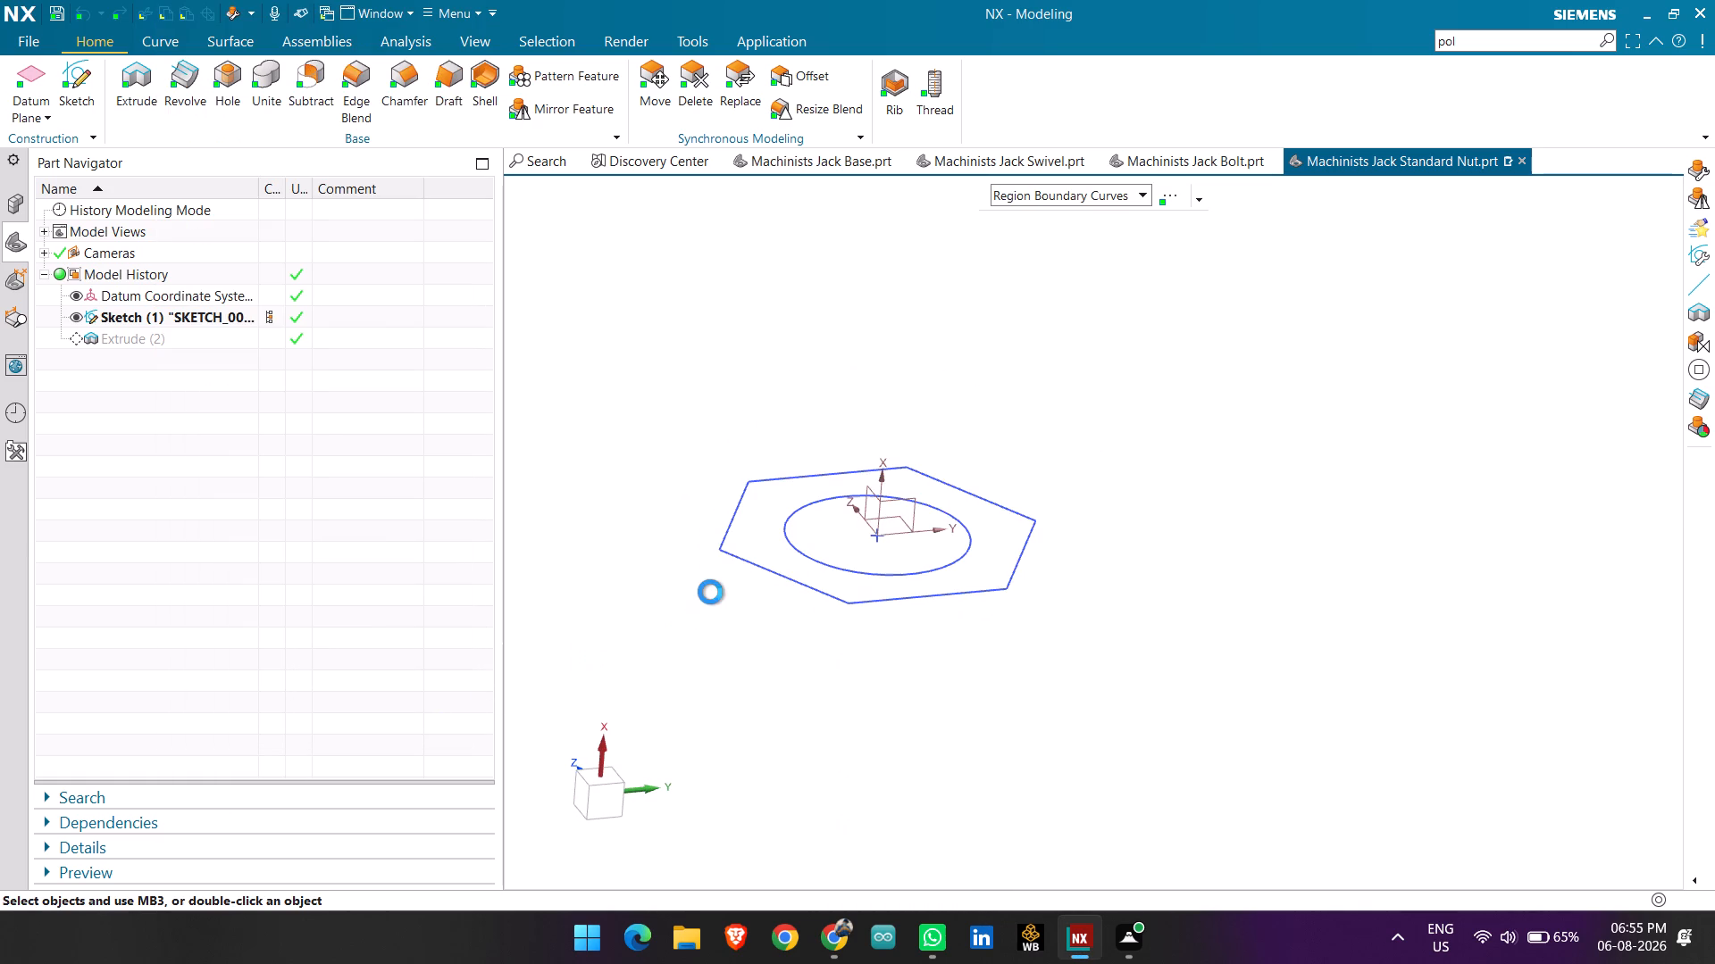
# Delete the nut's extrusion from the model history, keeping its sketch.
pyautogui.click(150, 342)
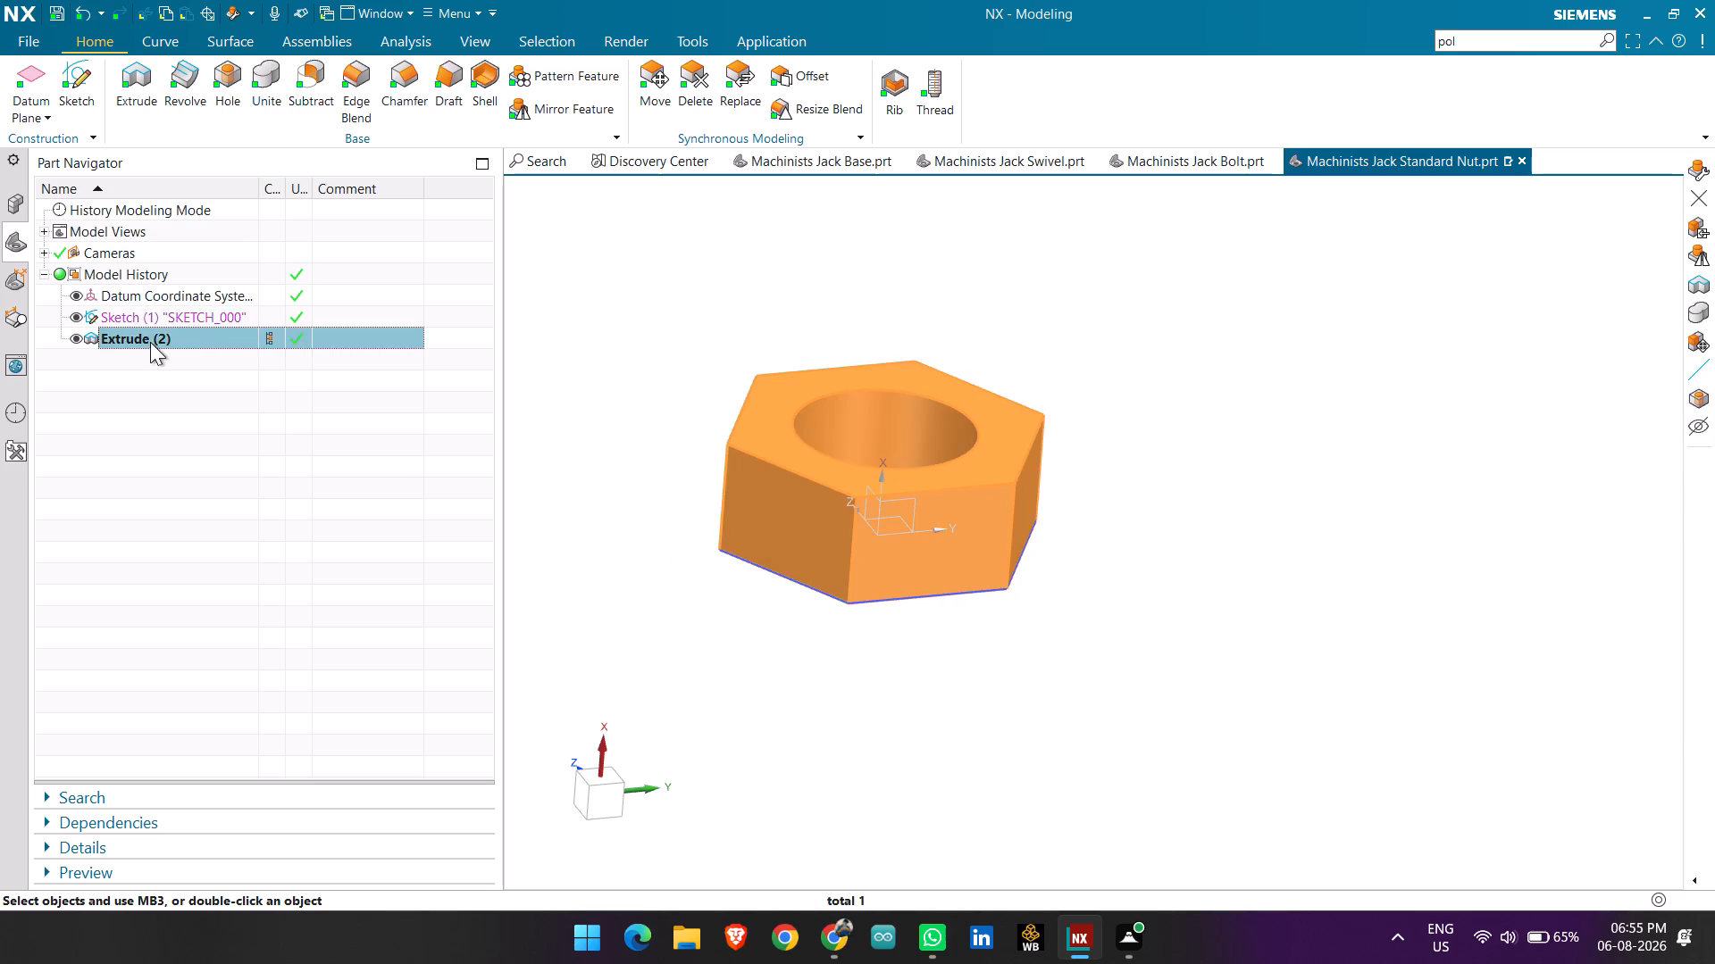
pyautogui.rightClick(150, 342)
pyautogui.click(249, 324)
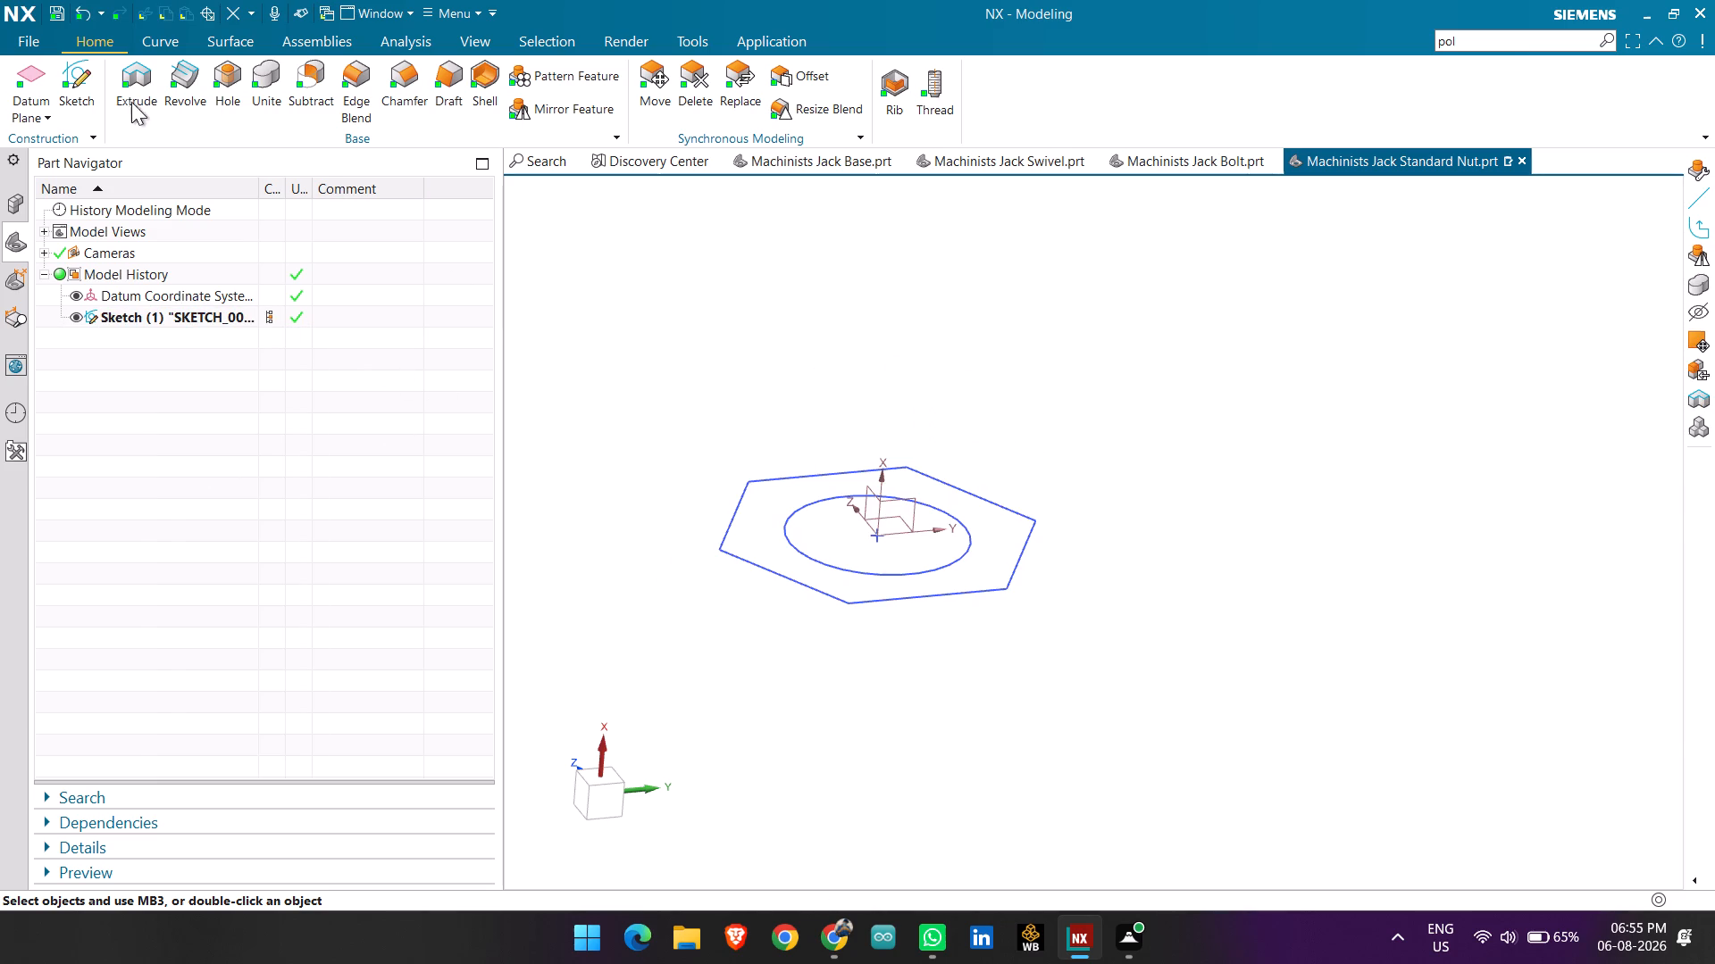
# Start a new 10 mm extrusion with the sketch's hexagon and inner circle as its section, leaving the Boolean option on Inferred.
pyautogui.click(146, 82)
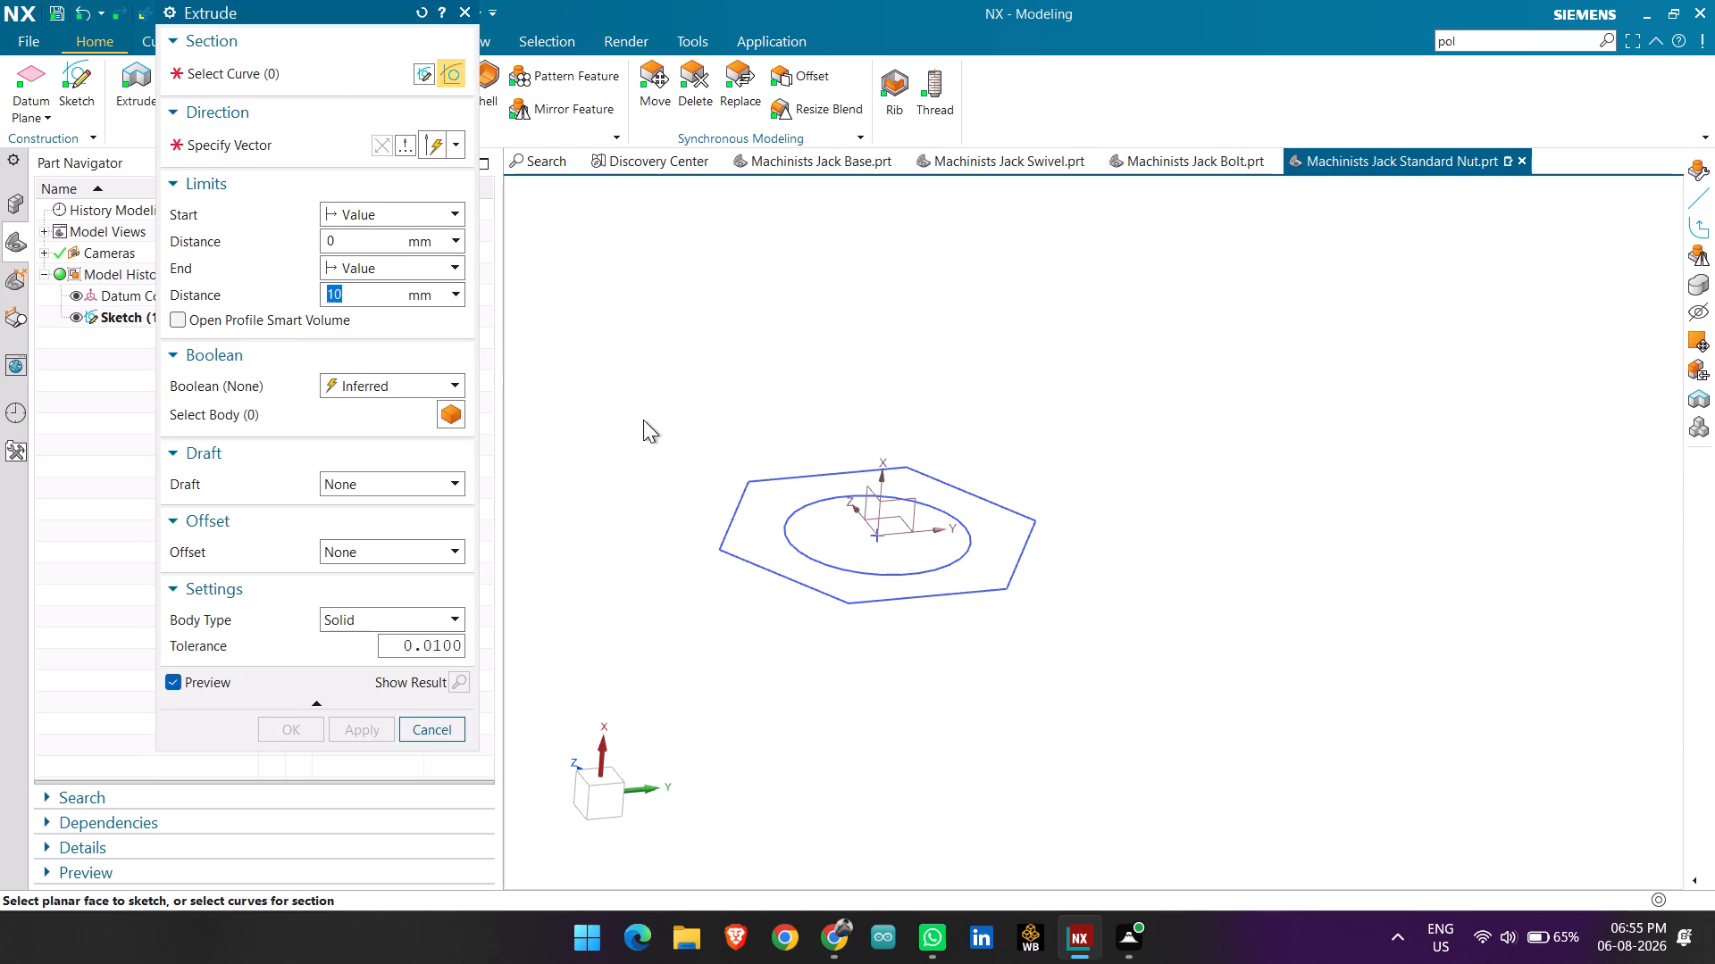
pyautogui.click(373, 382)
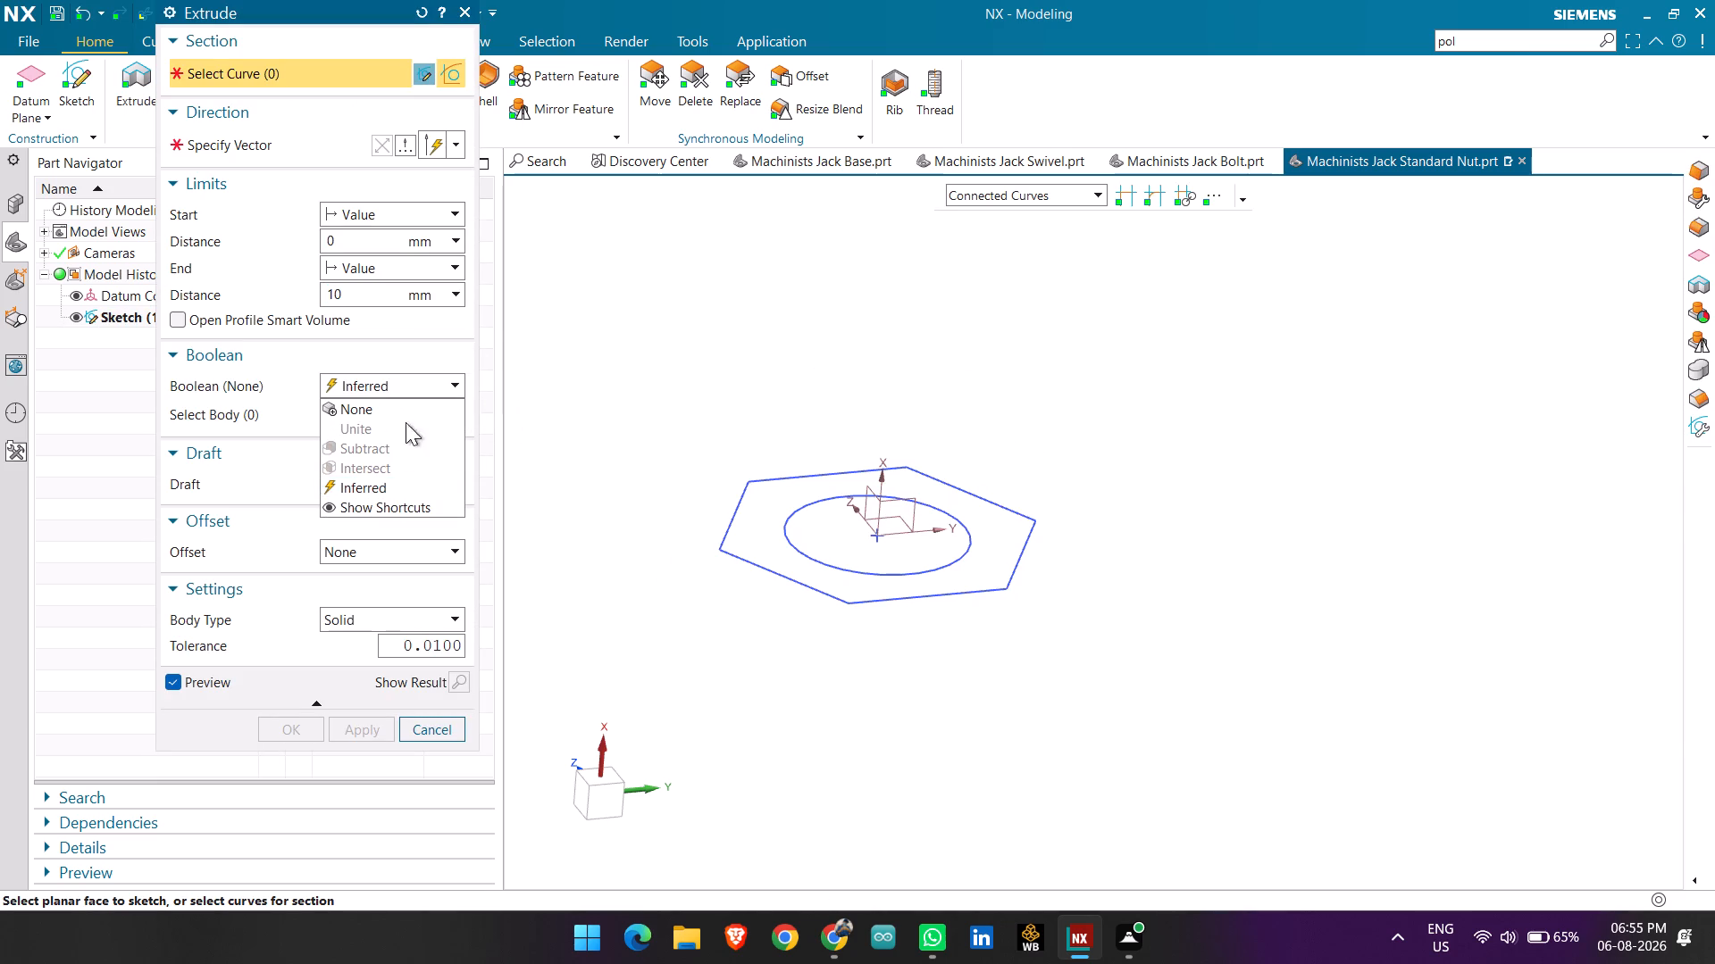
pyautogui.click(653, 345)
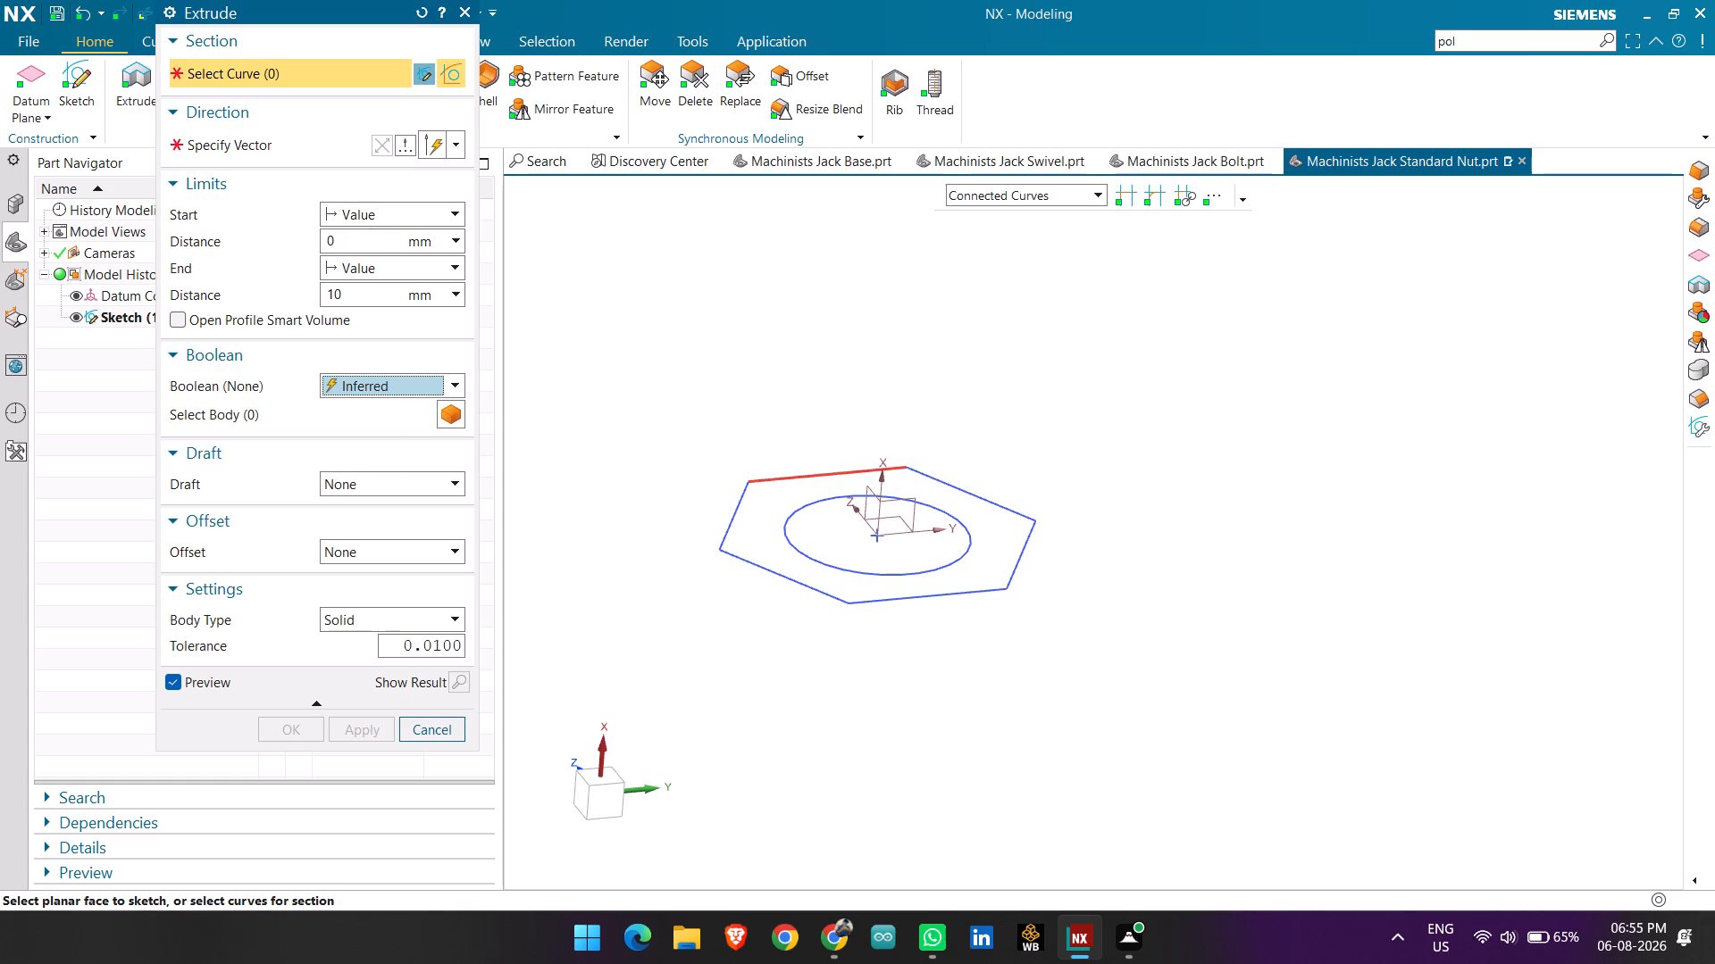
pyautogui.click(768, 479)
pyautogui.moveTo(826, 590); pyautogui.dragTo(853, 559, button='middle')
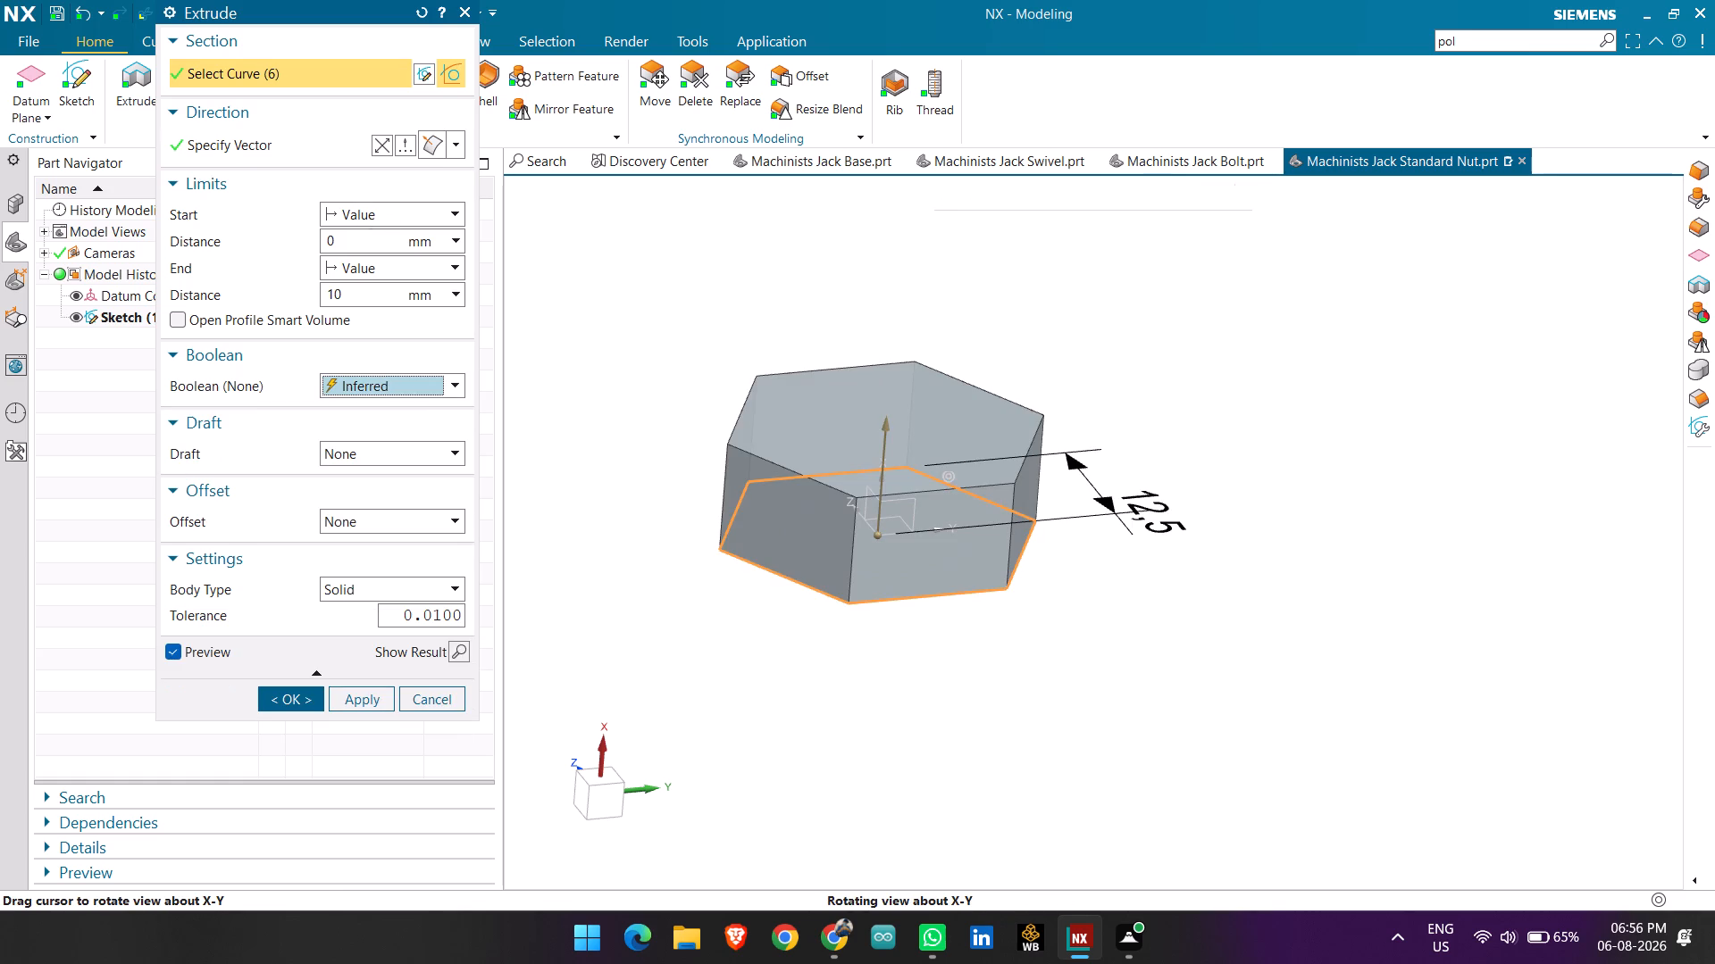
pyautogui.moveTo(853, 559); pyautogui.dragTo(891, 508, button='middle')
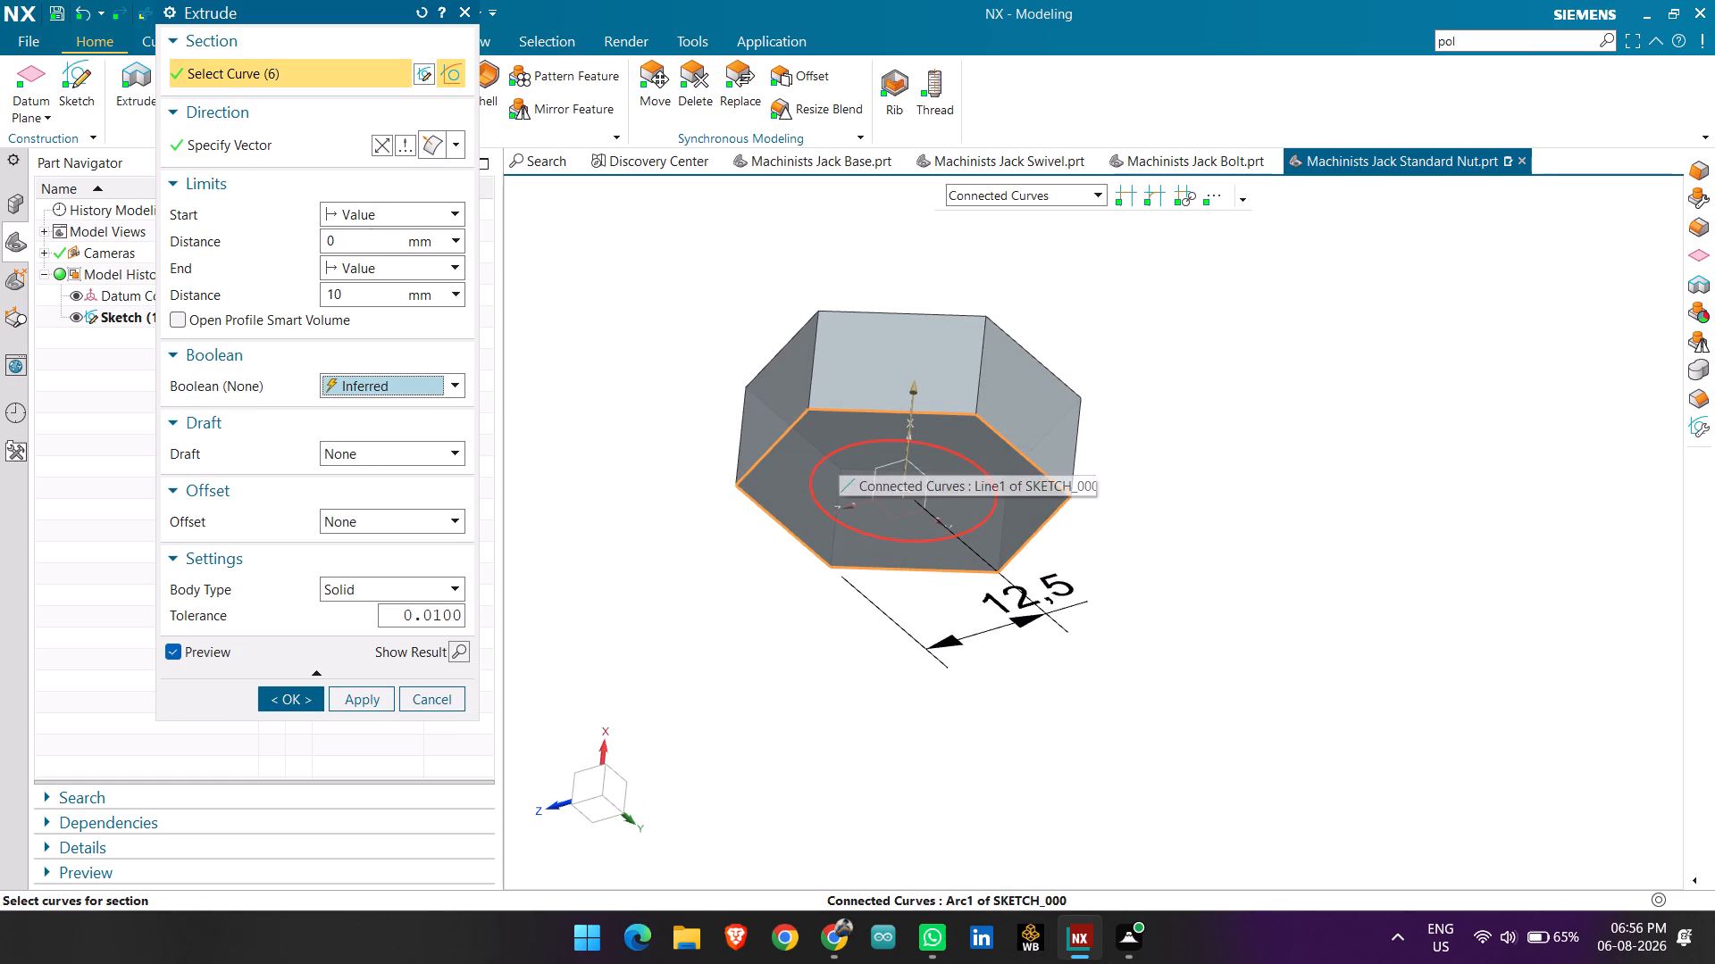
pyautogui.click(839, 452)
pyautogui.moveTo(768, 449); pyautogui.dragTo(752, 544, button='middle')
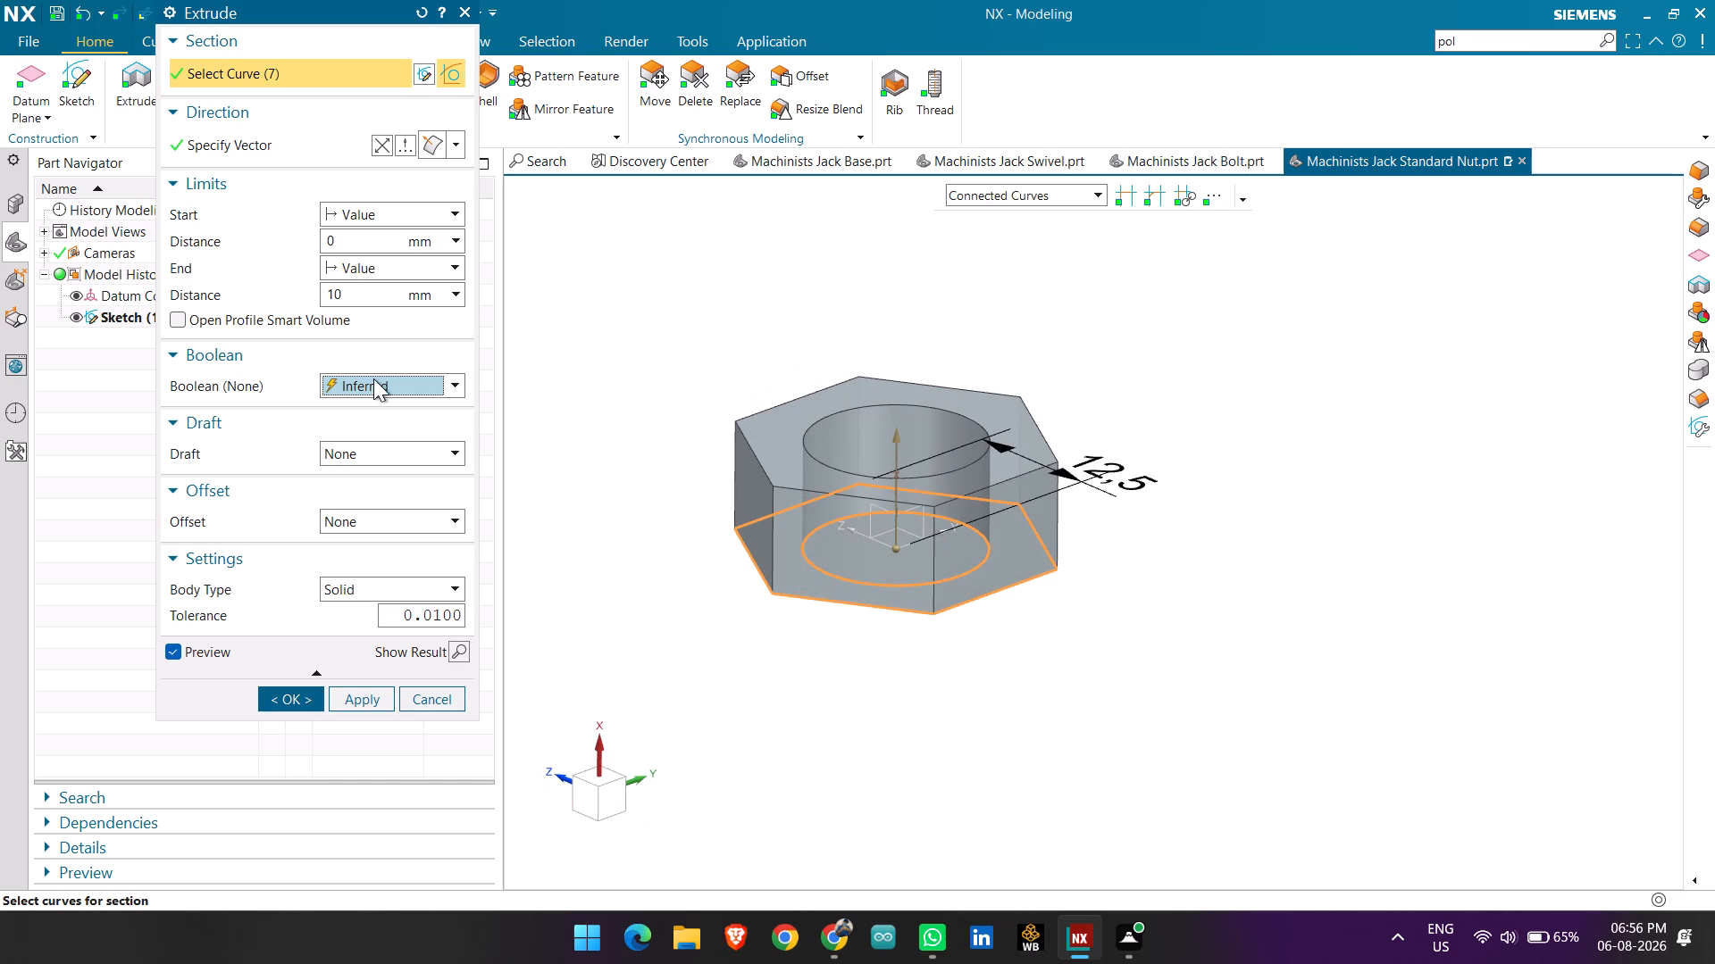
pyautogui.click(373, 378)
pyautogui.click(630, 353)
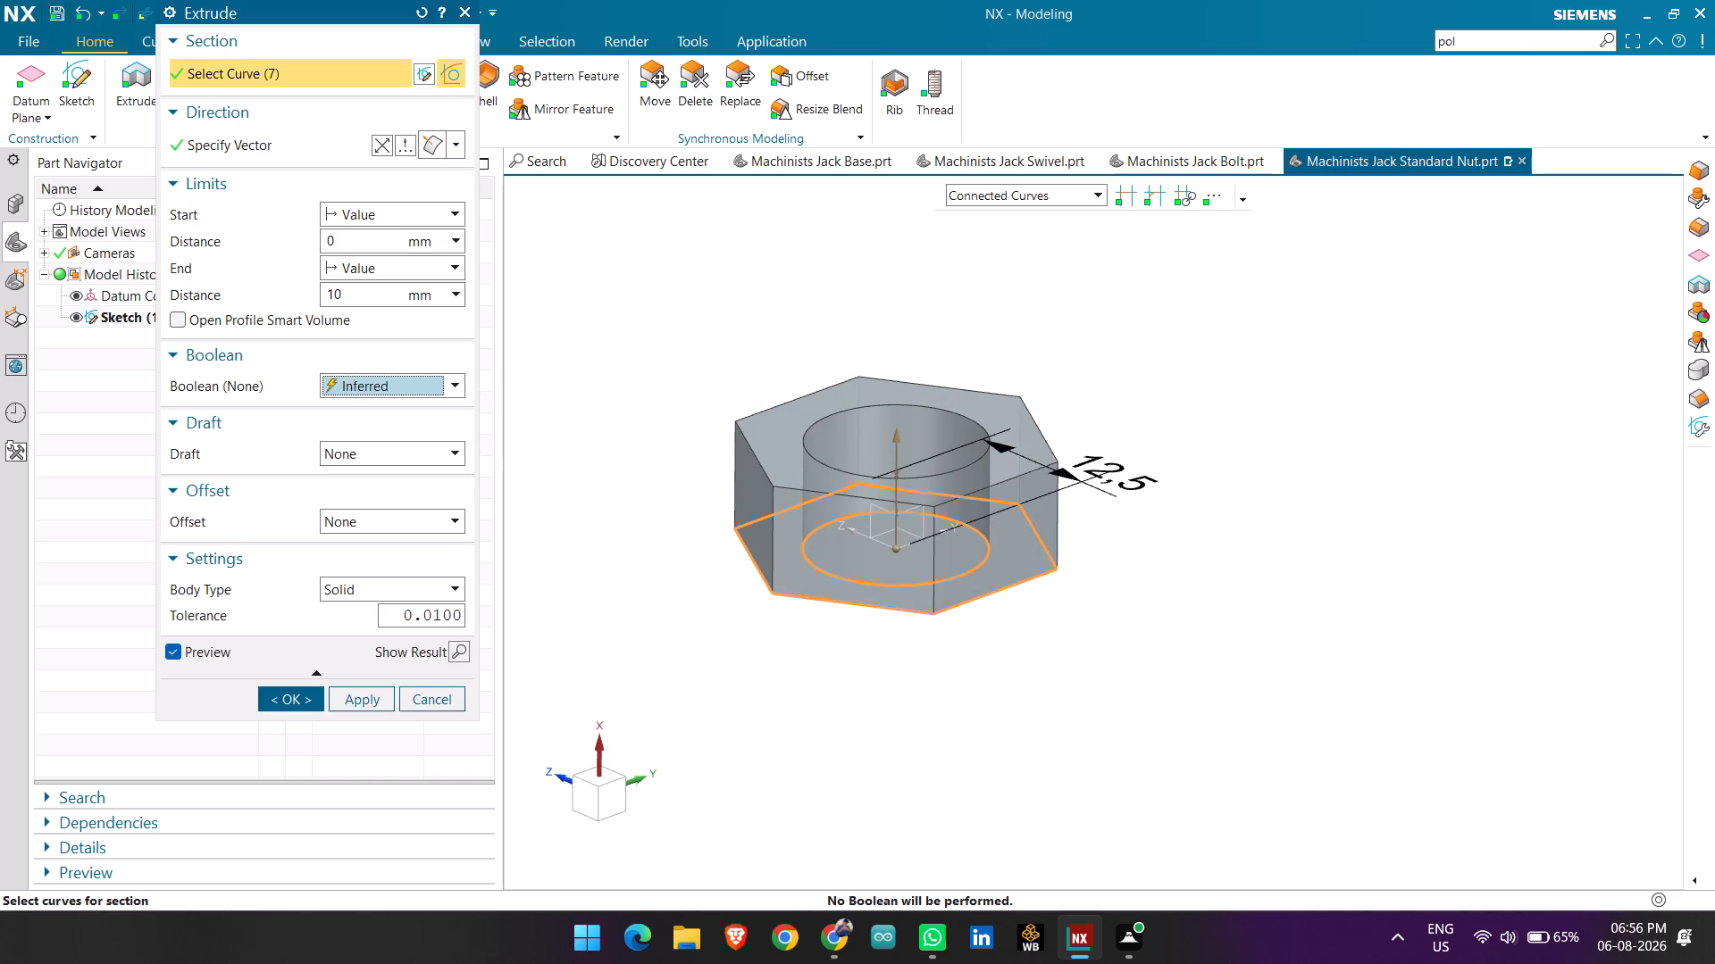
# Add a From Start Limit draft with a 2° angle to the new extrusion.
pyautogui.click(388, 456)
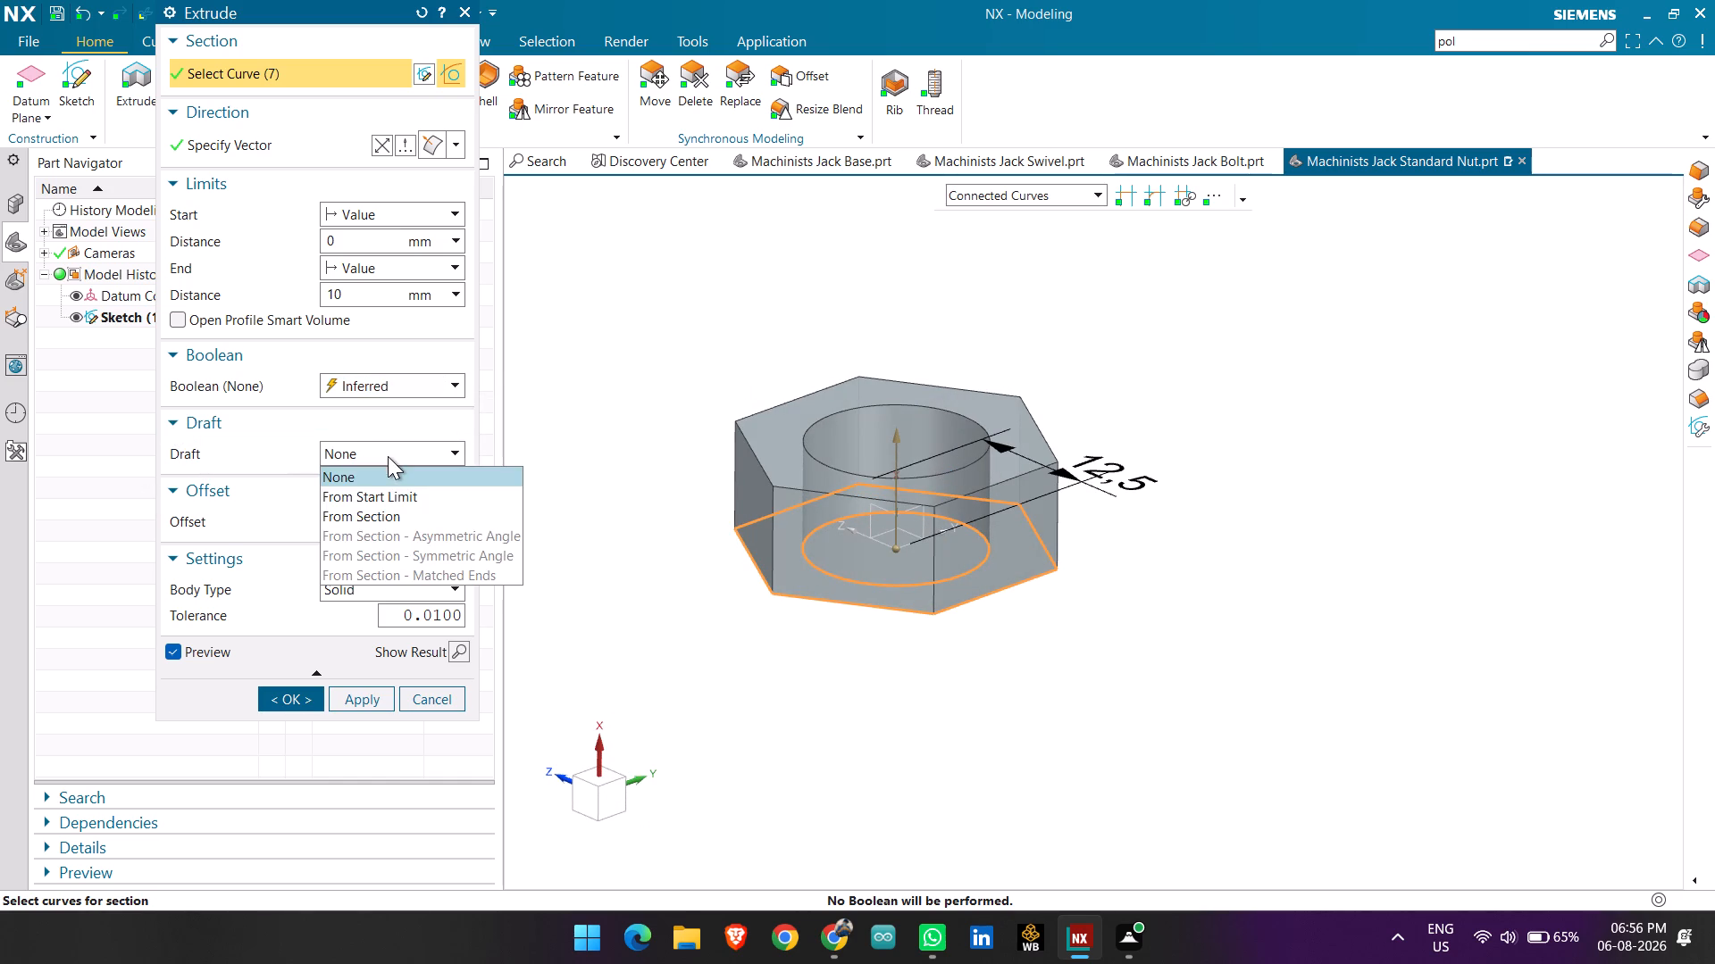
pyautogui.click(399, 491)
pyautogui.click(408, 378)
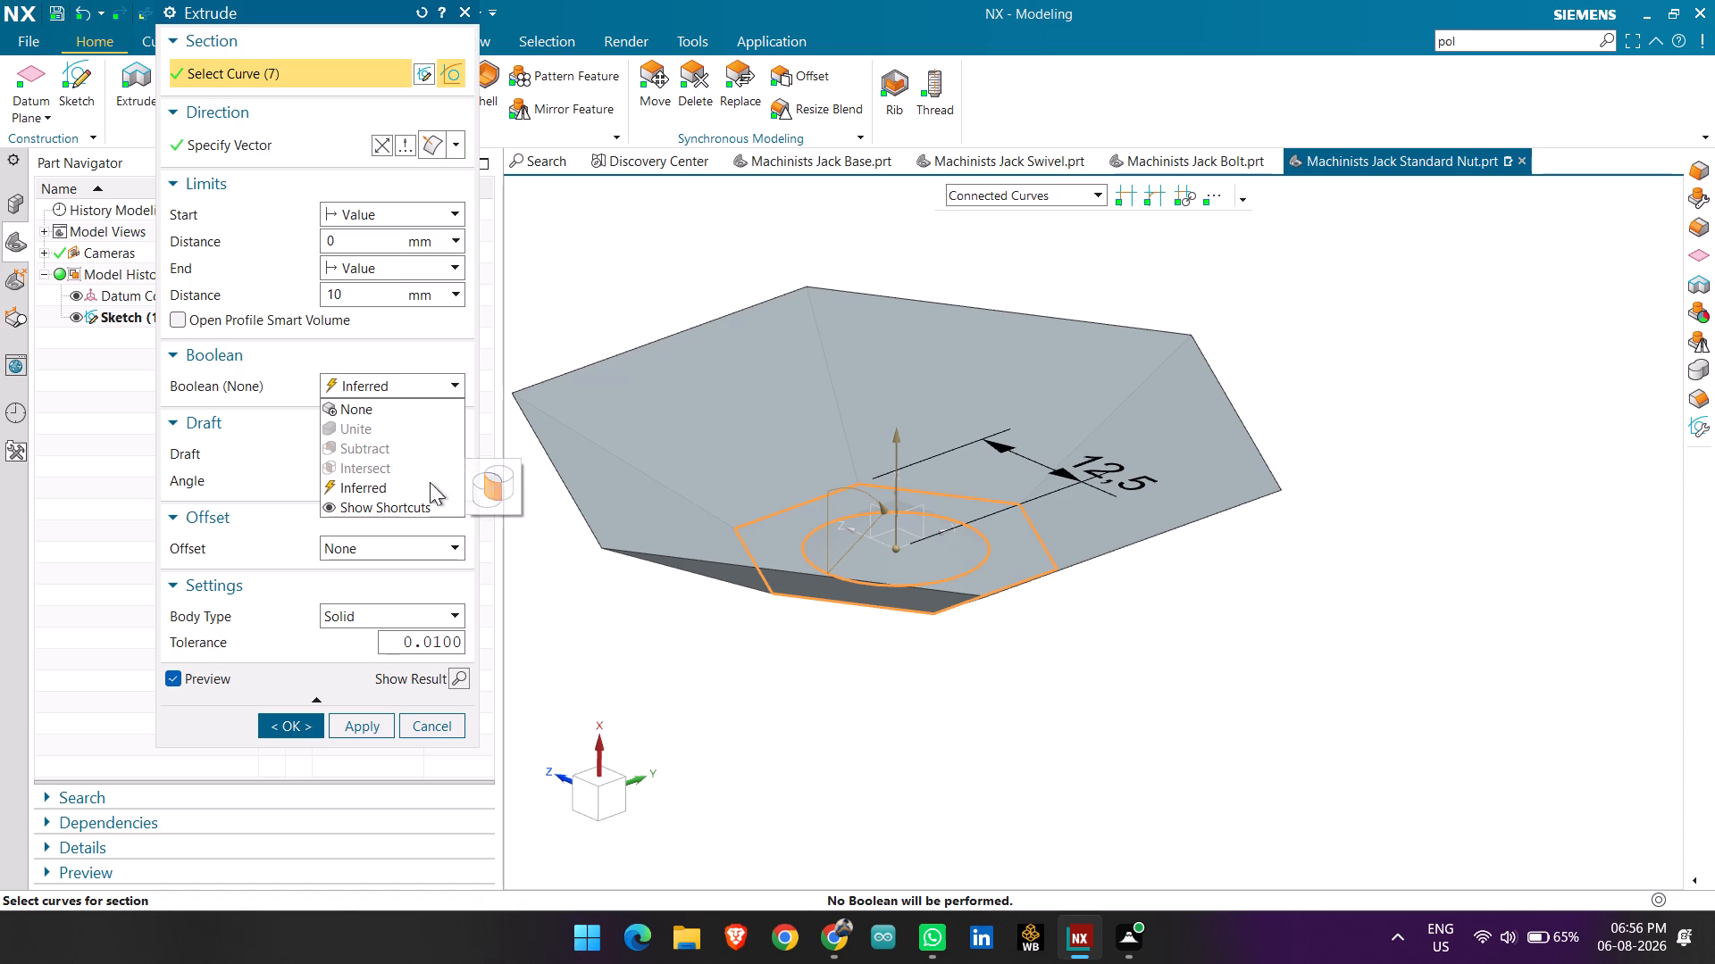
pyautogui.click(614, 608)
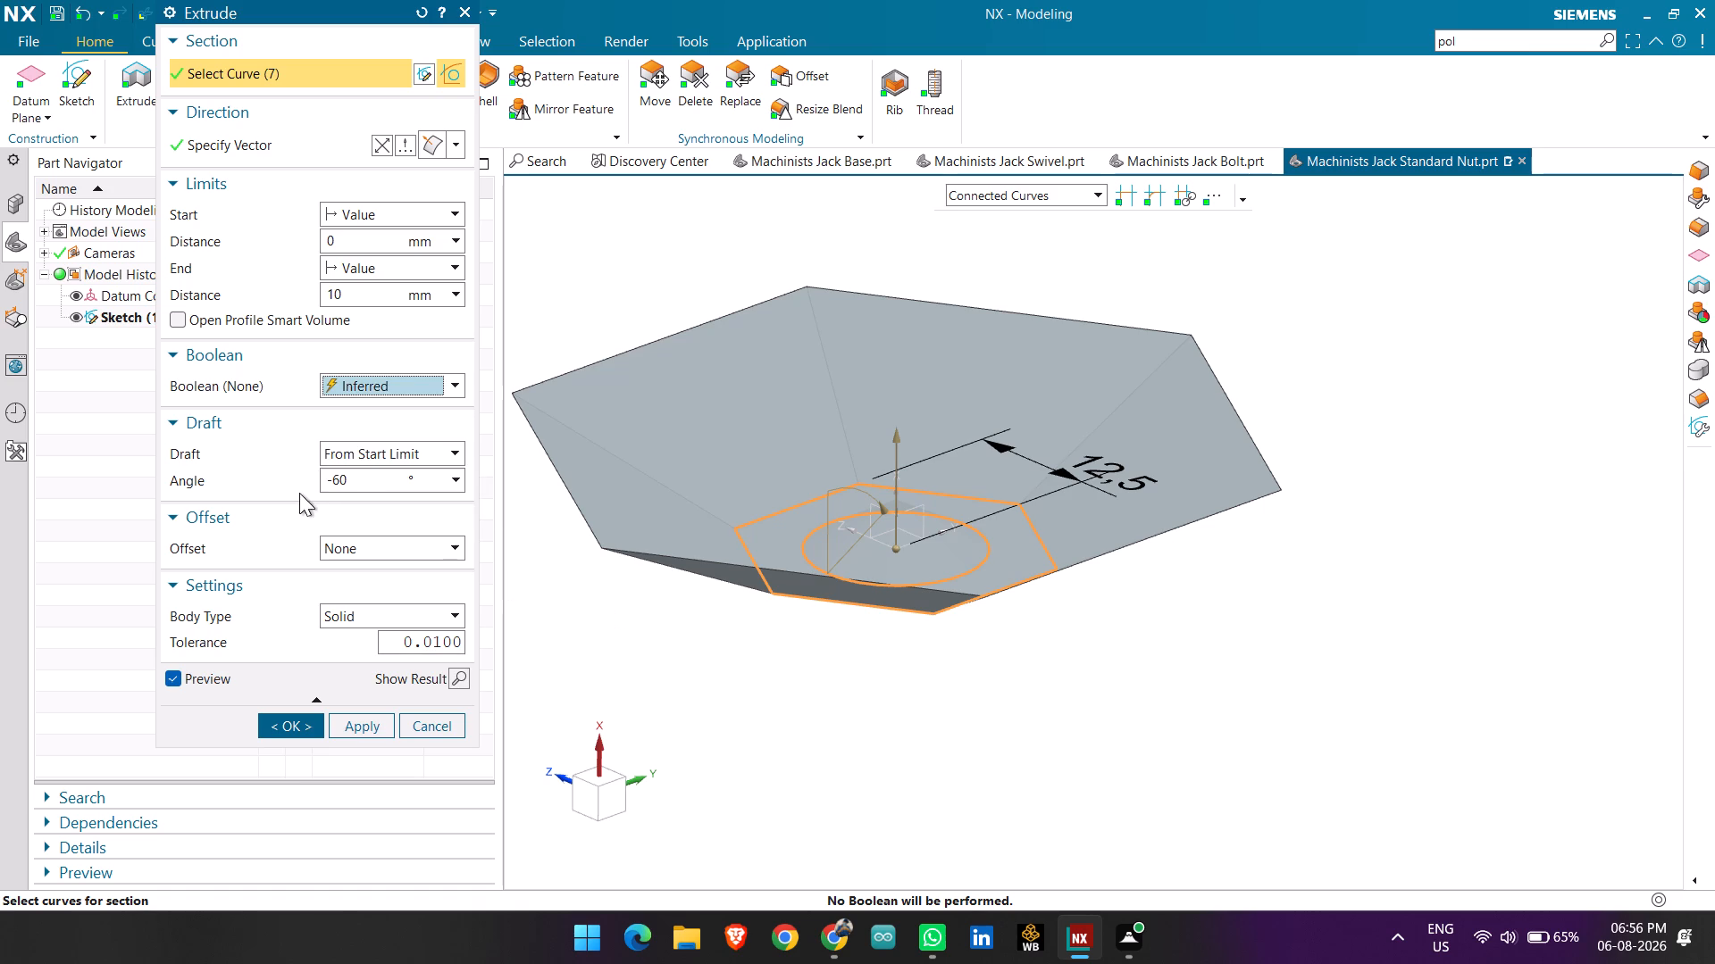
pyautogui.click(336, 479)
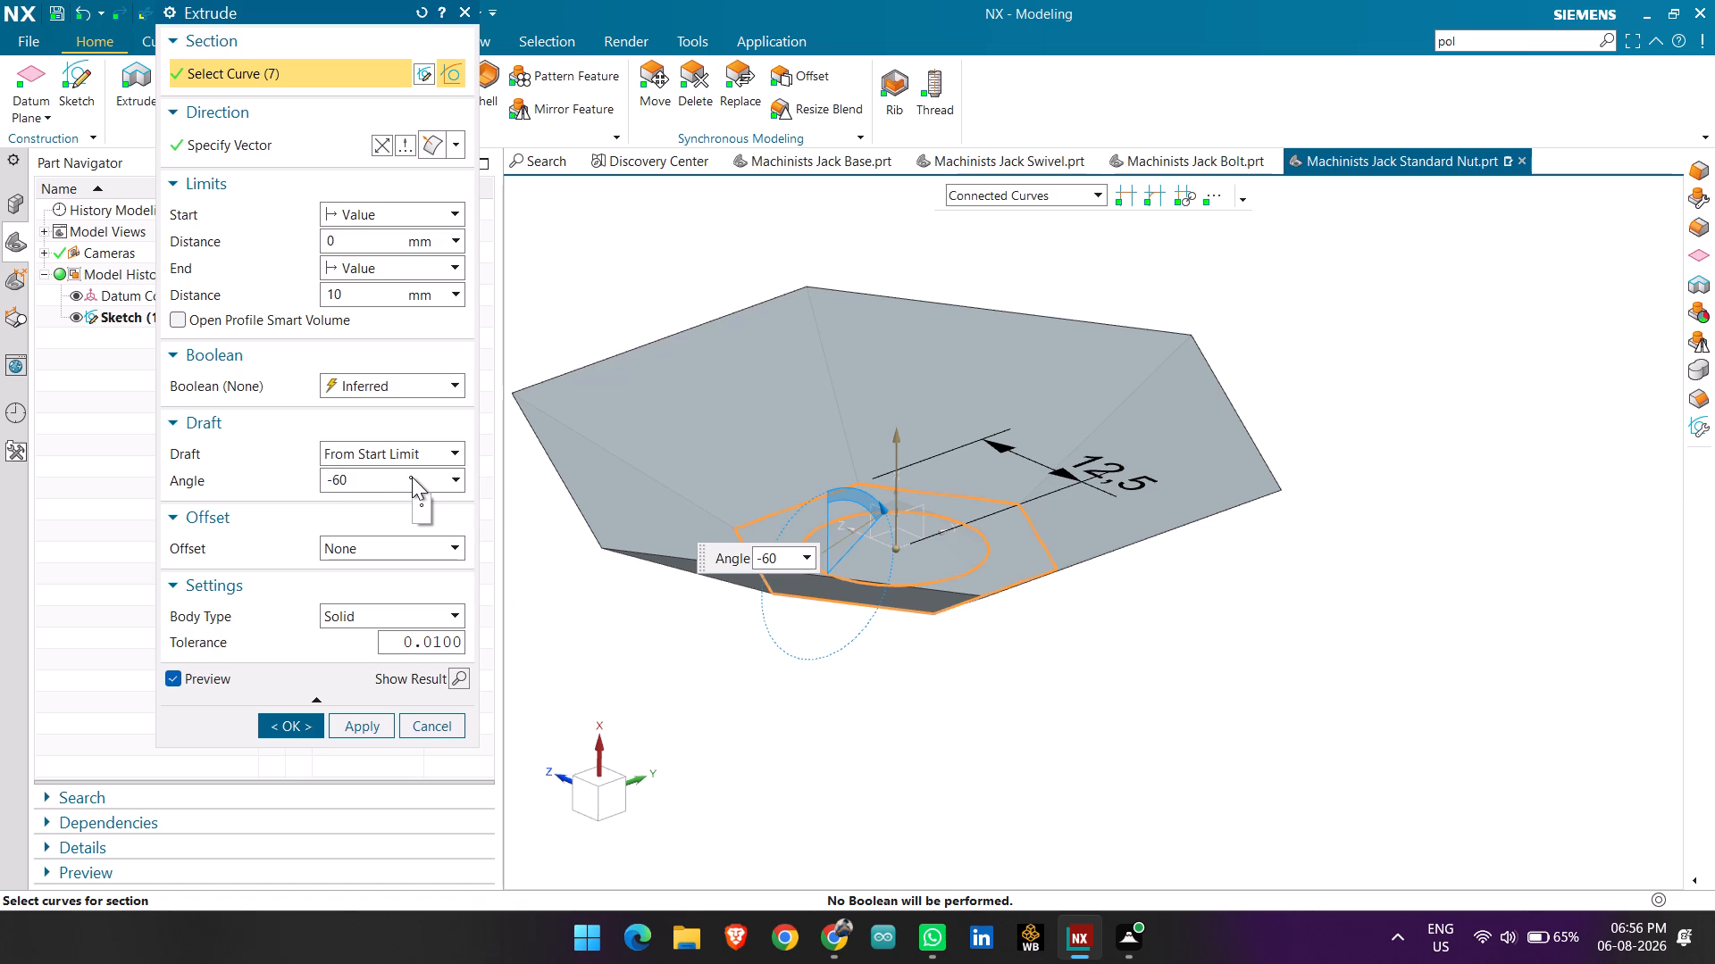
pyautogui.press('BackSpace')
pyautogui.press('BackSpace')
pyautogui.press('2')
pyautogui.press('Return')
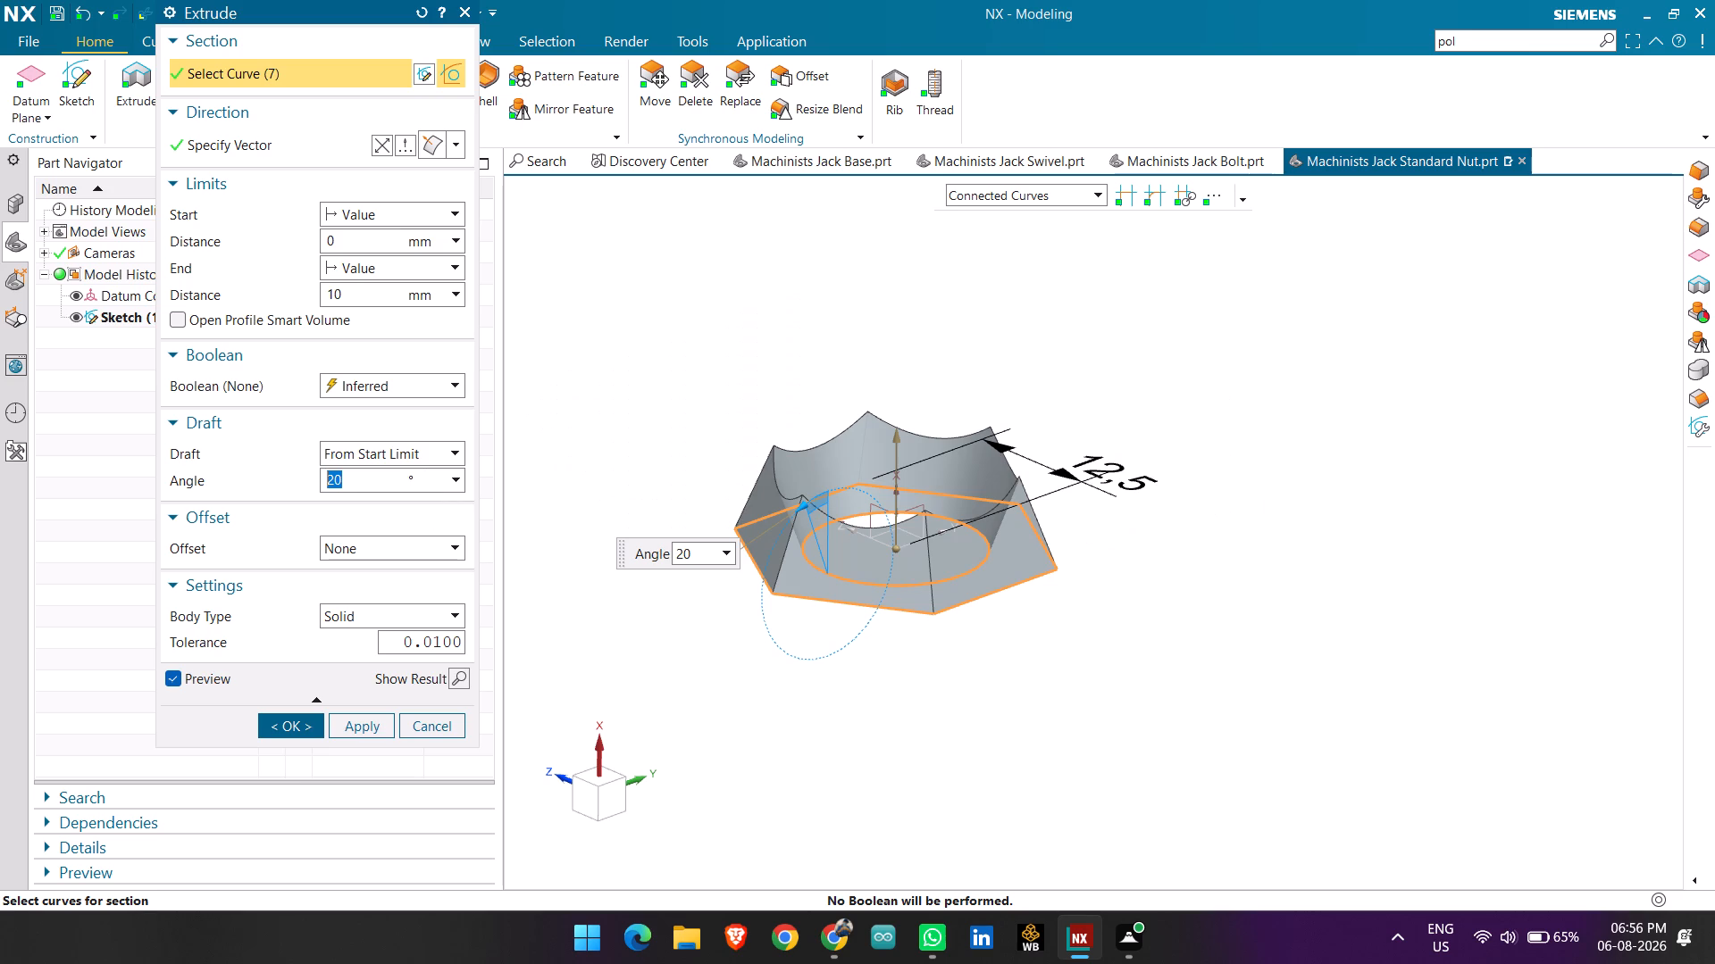
pyautogui.moveTo(360, 478); pyautogui.dragTo(267, 473)
pyautogui.press('BackSpace')
pyautogui.press('2')
pyautogui.press('Return')
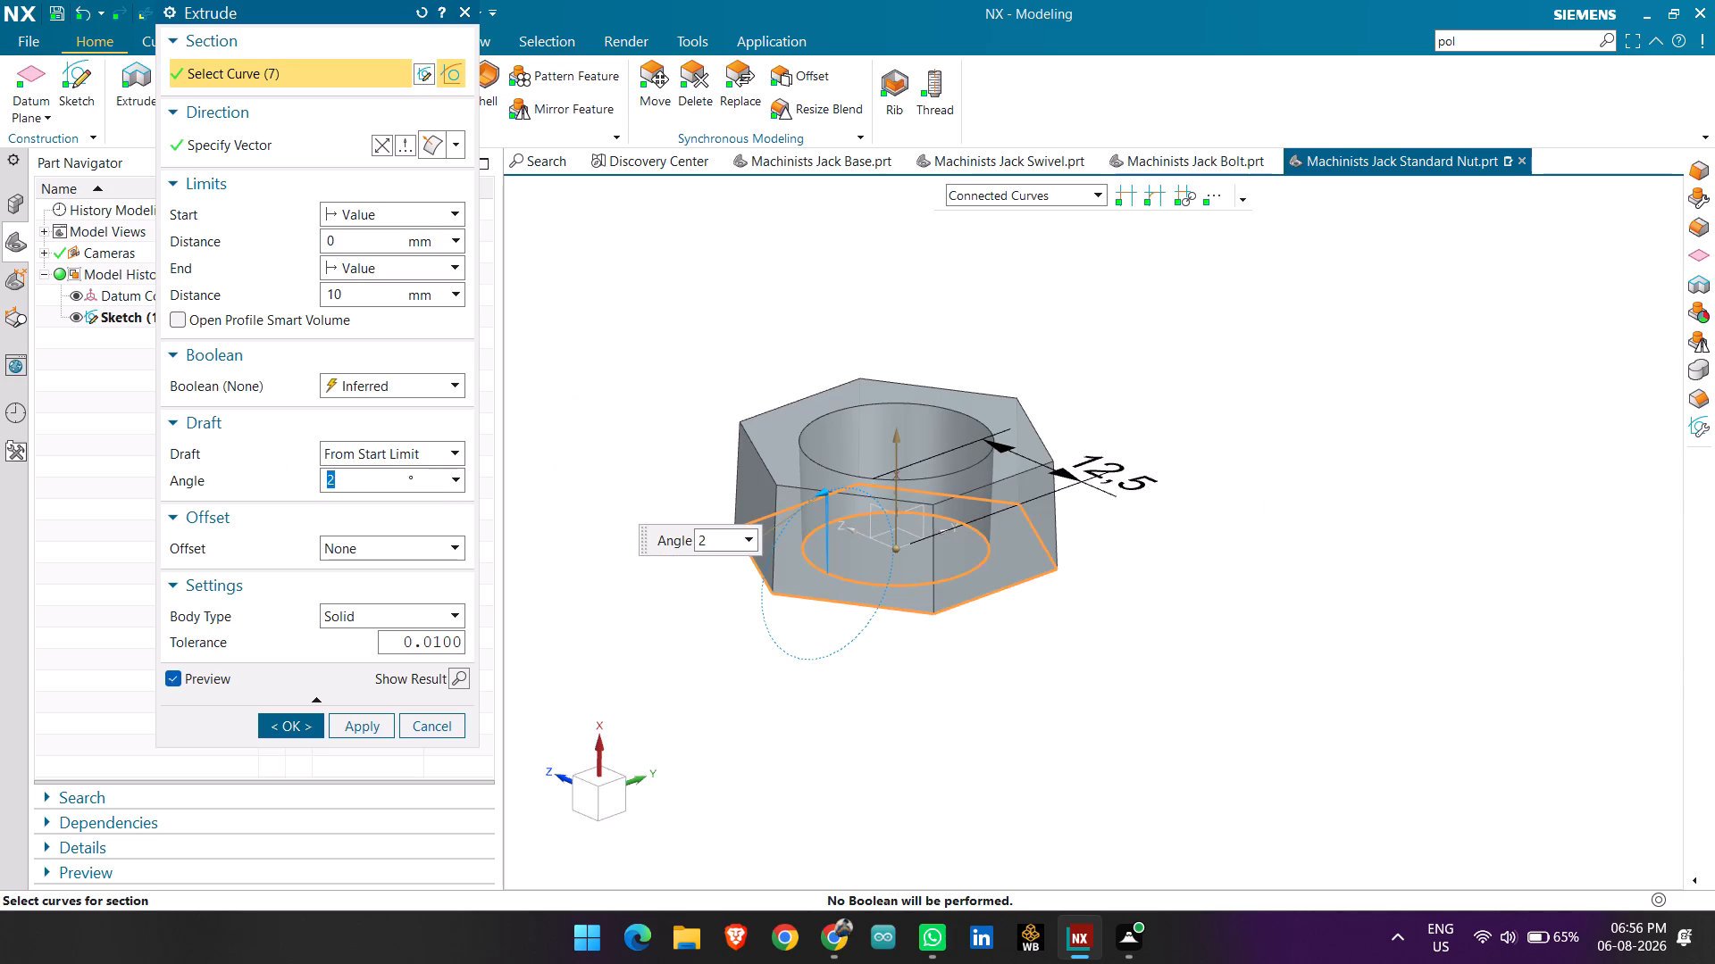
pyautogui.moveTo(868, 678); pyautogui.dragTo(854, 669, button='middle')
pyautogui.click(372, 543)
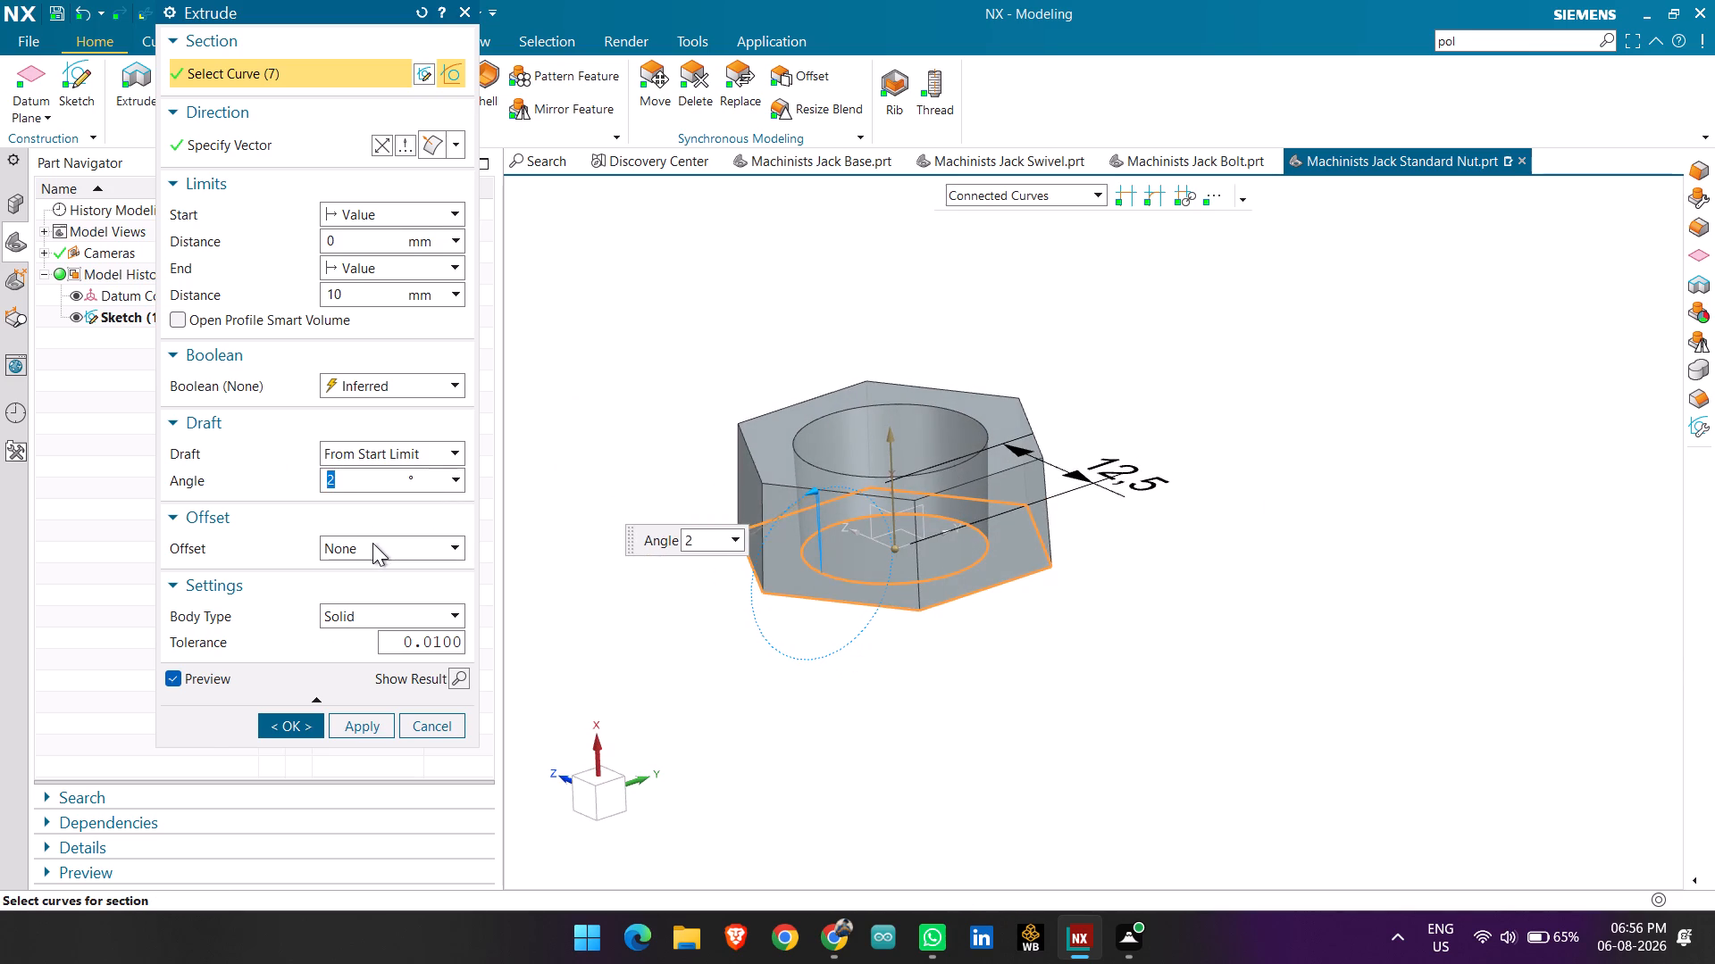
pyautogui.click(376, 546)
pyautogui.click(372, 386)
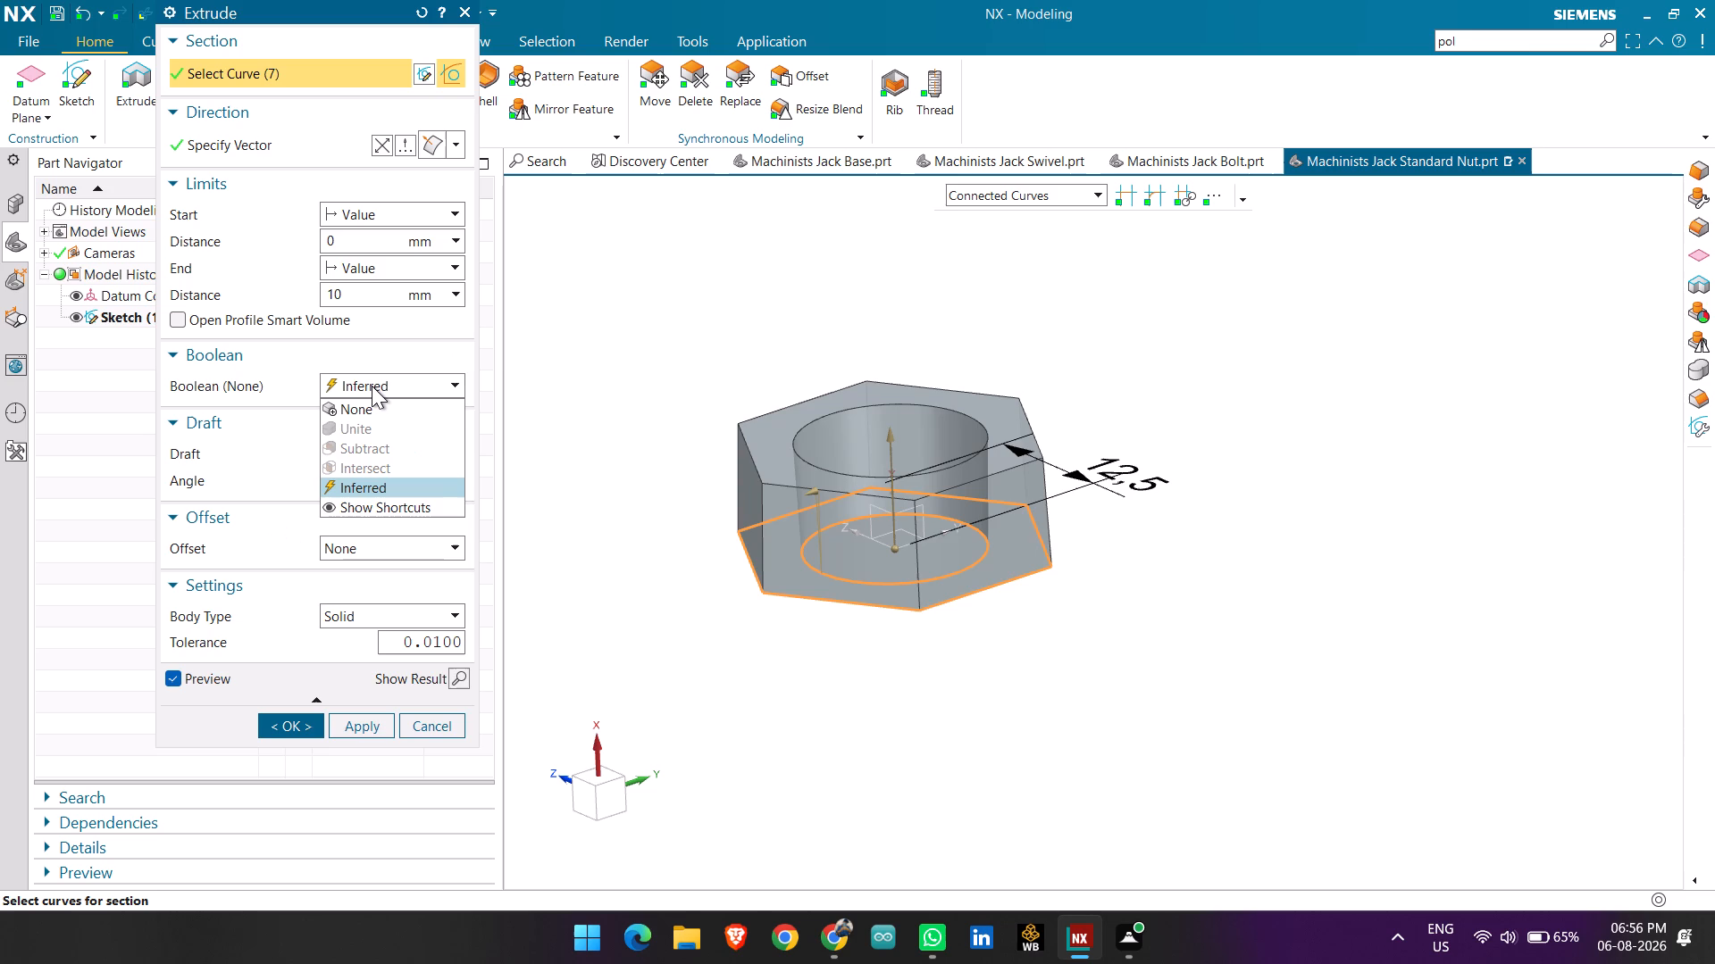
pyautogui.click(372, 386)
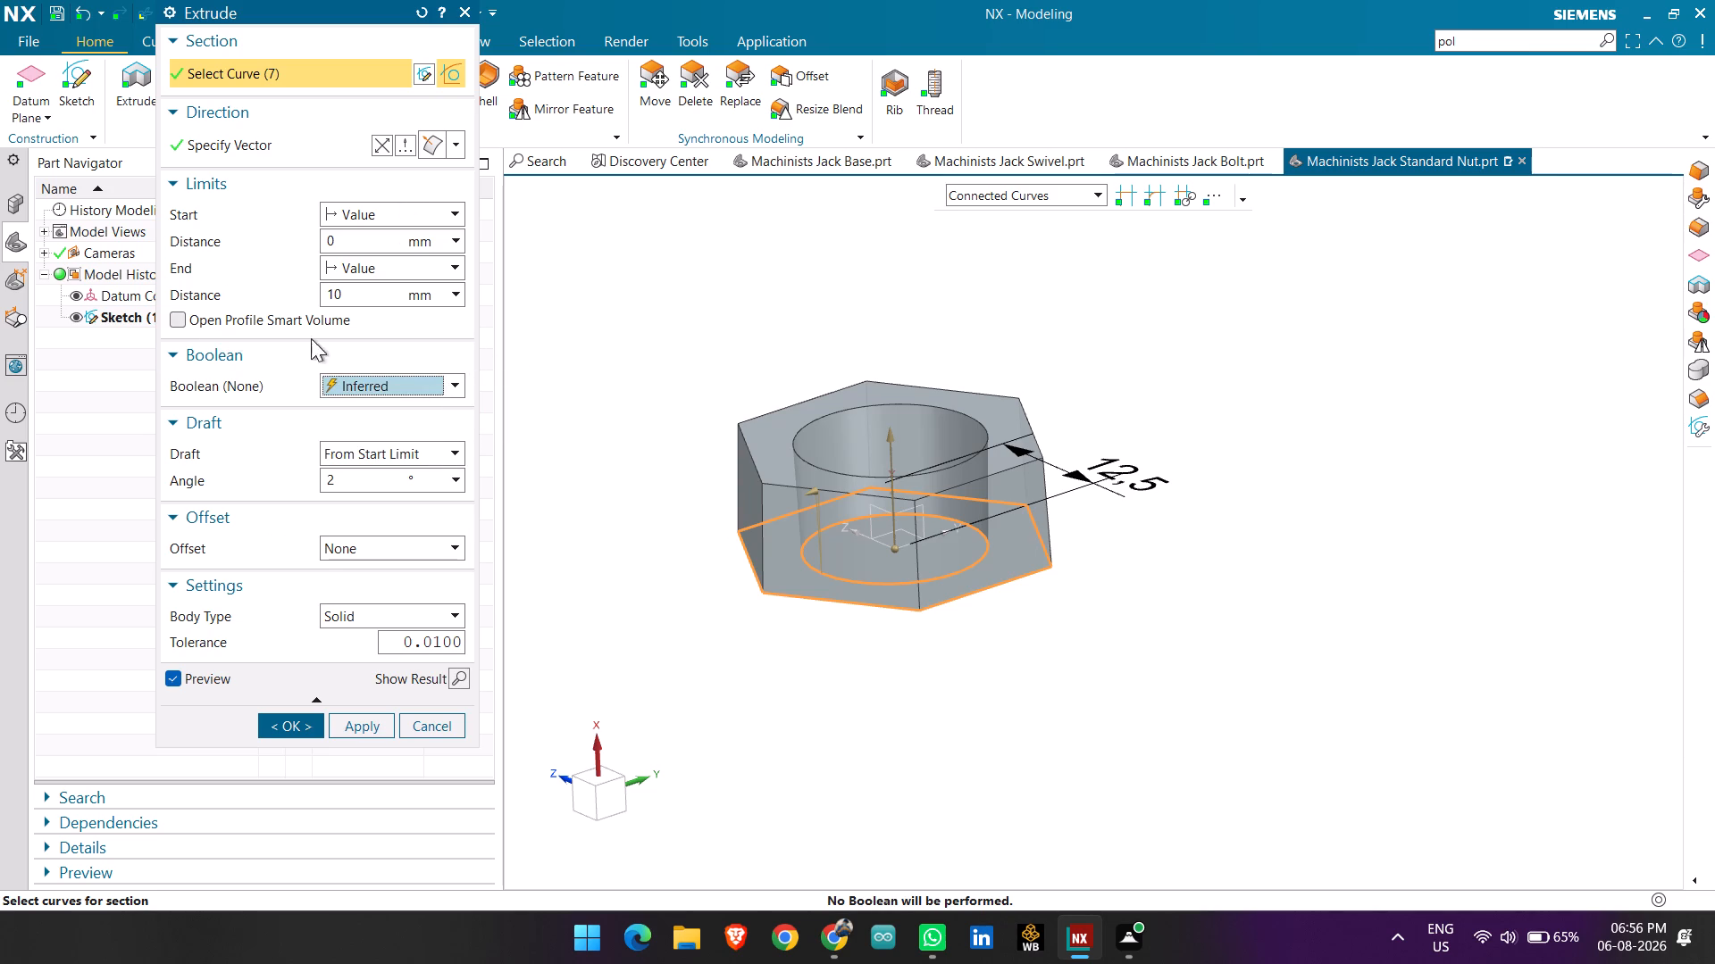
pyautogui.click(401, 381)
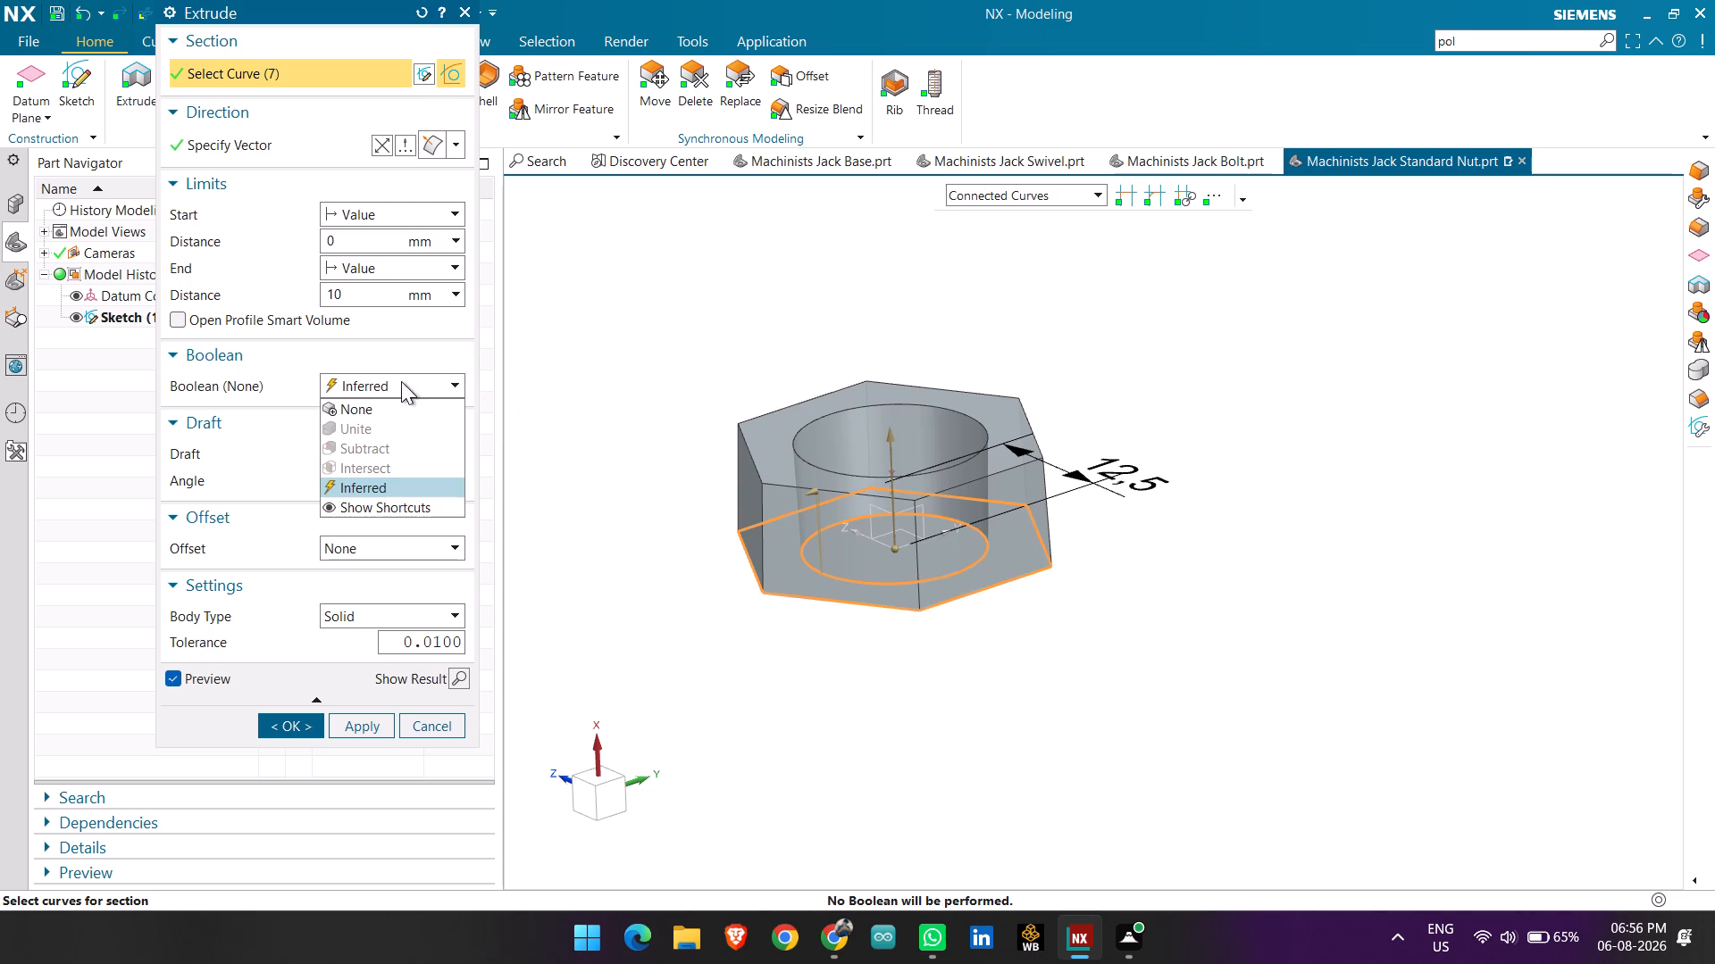
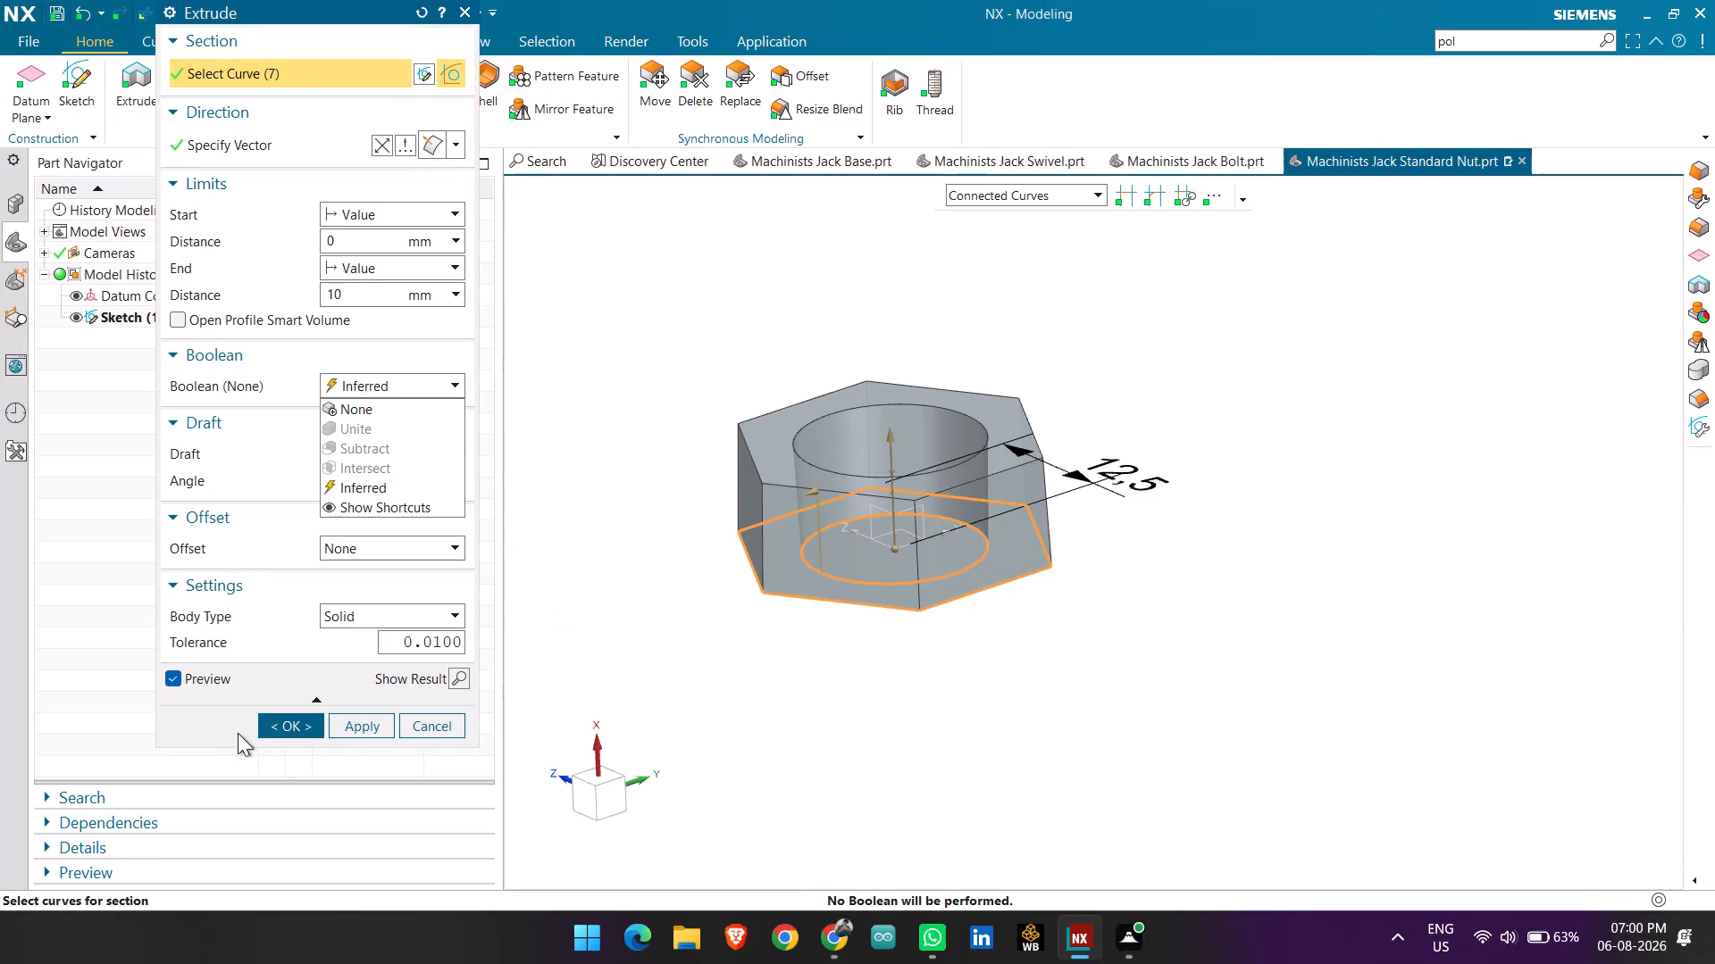
# Complete the nut's 10 mm drafted extrusion, keeping the Boolean option on Inferred.
pyautogui.click(265, 726)
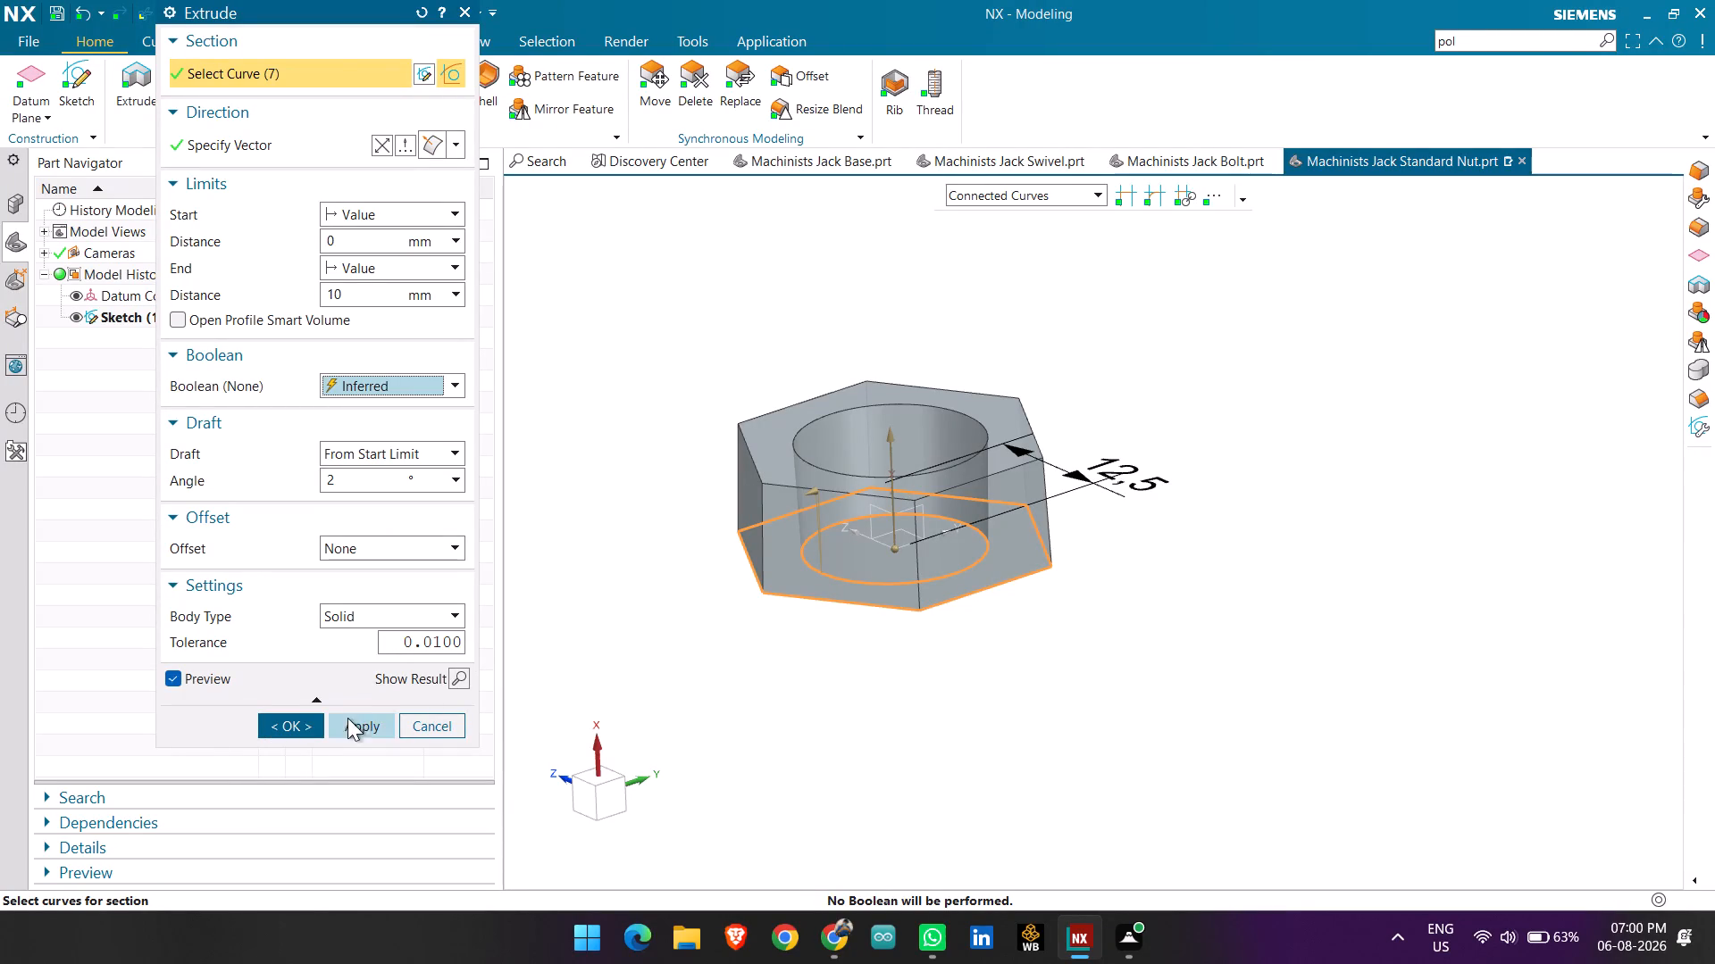
pyautogui.click(311, 729)
# Create a new sketch on the nut's upper hexagonal face.
pyautogui.moveTo(689, 623); pyautogui.dragTo(768, 680, button='middle')
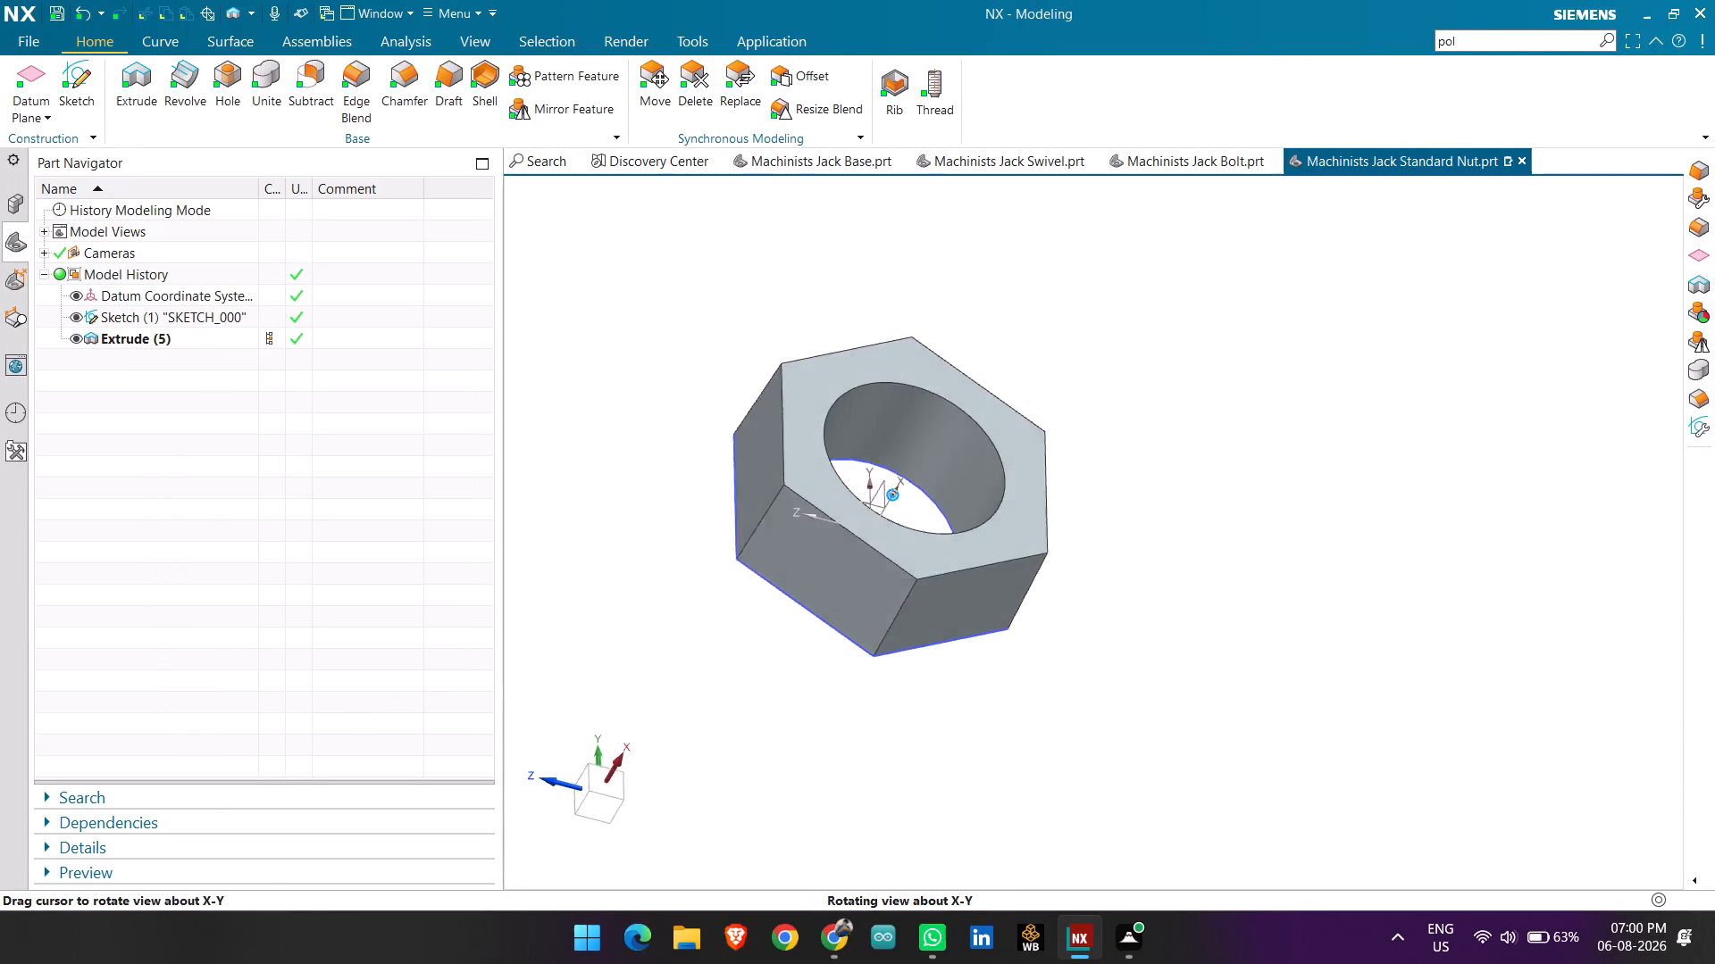
pyautogui.moveTo(768, 680); pyautogui.dragTo(729, 680, button='middle')
pyautogui.click(71, 88)
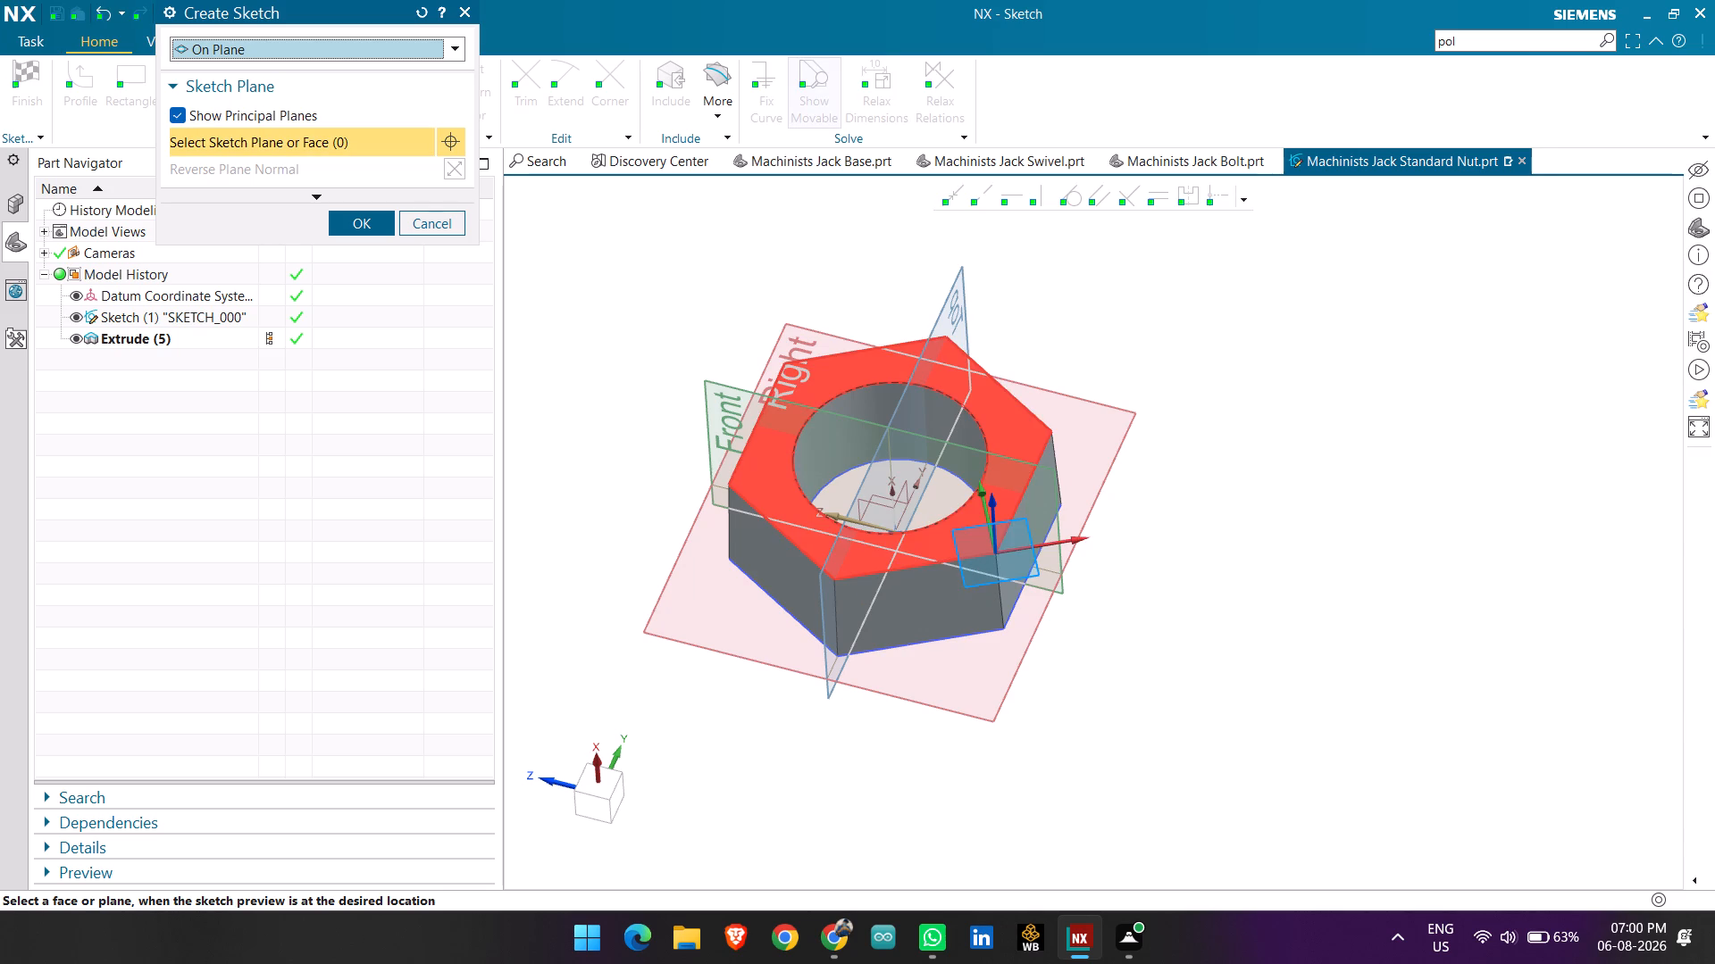
pyautogui.click(1008, 508)
pyautogui.click(357, 222)
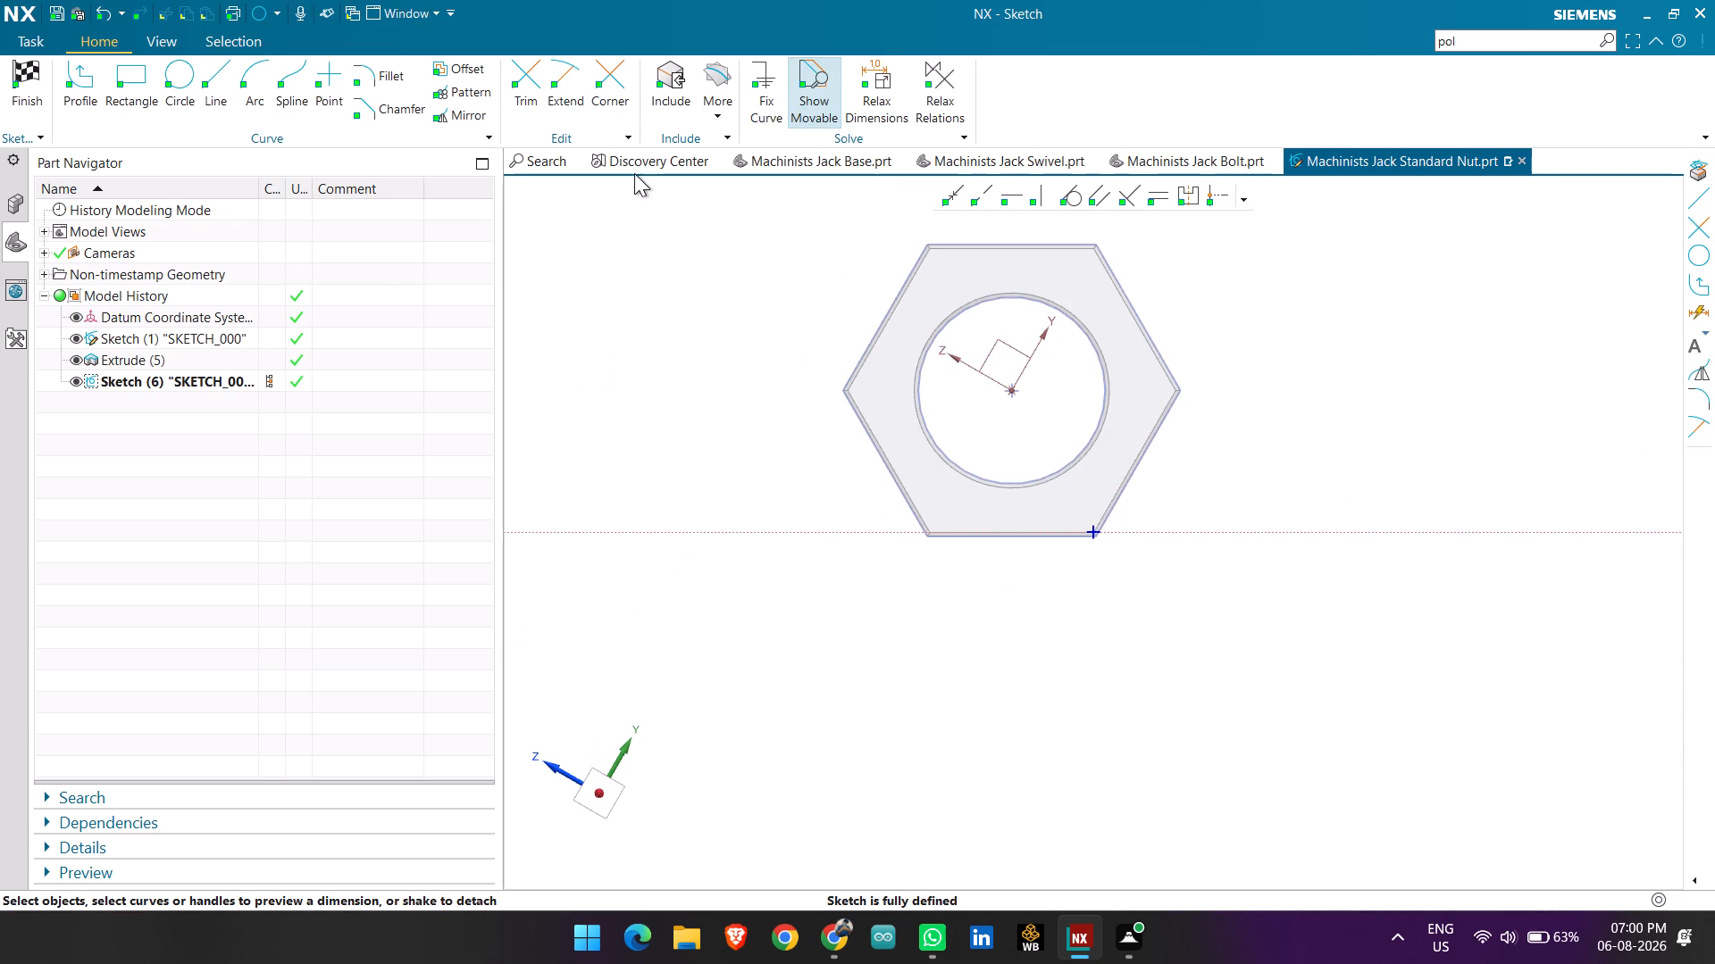
pyautogui.click(188, 90)
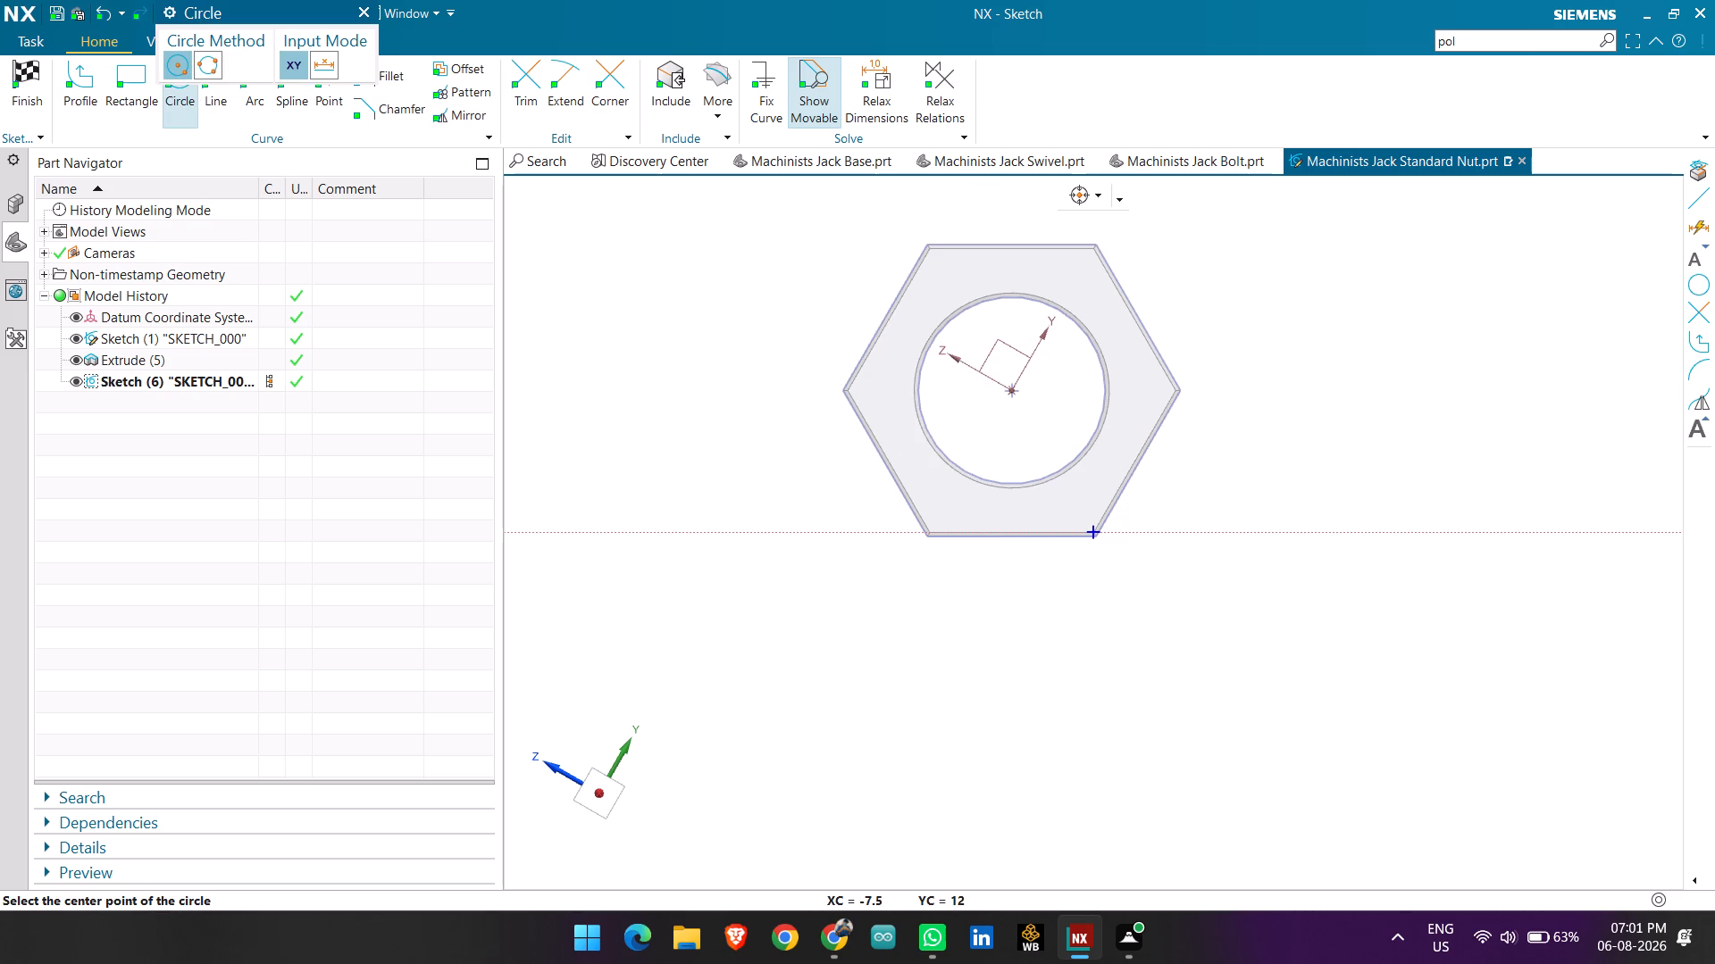
pyautogui.click(365, 12)
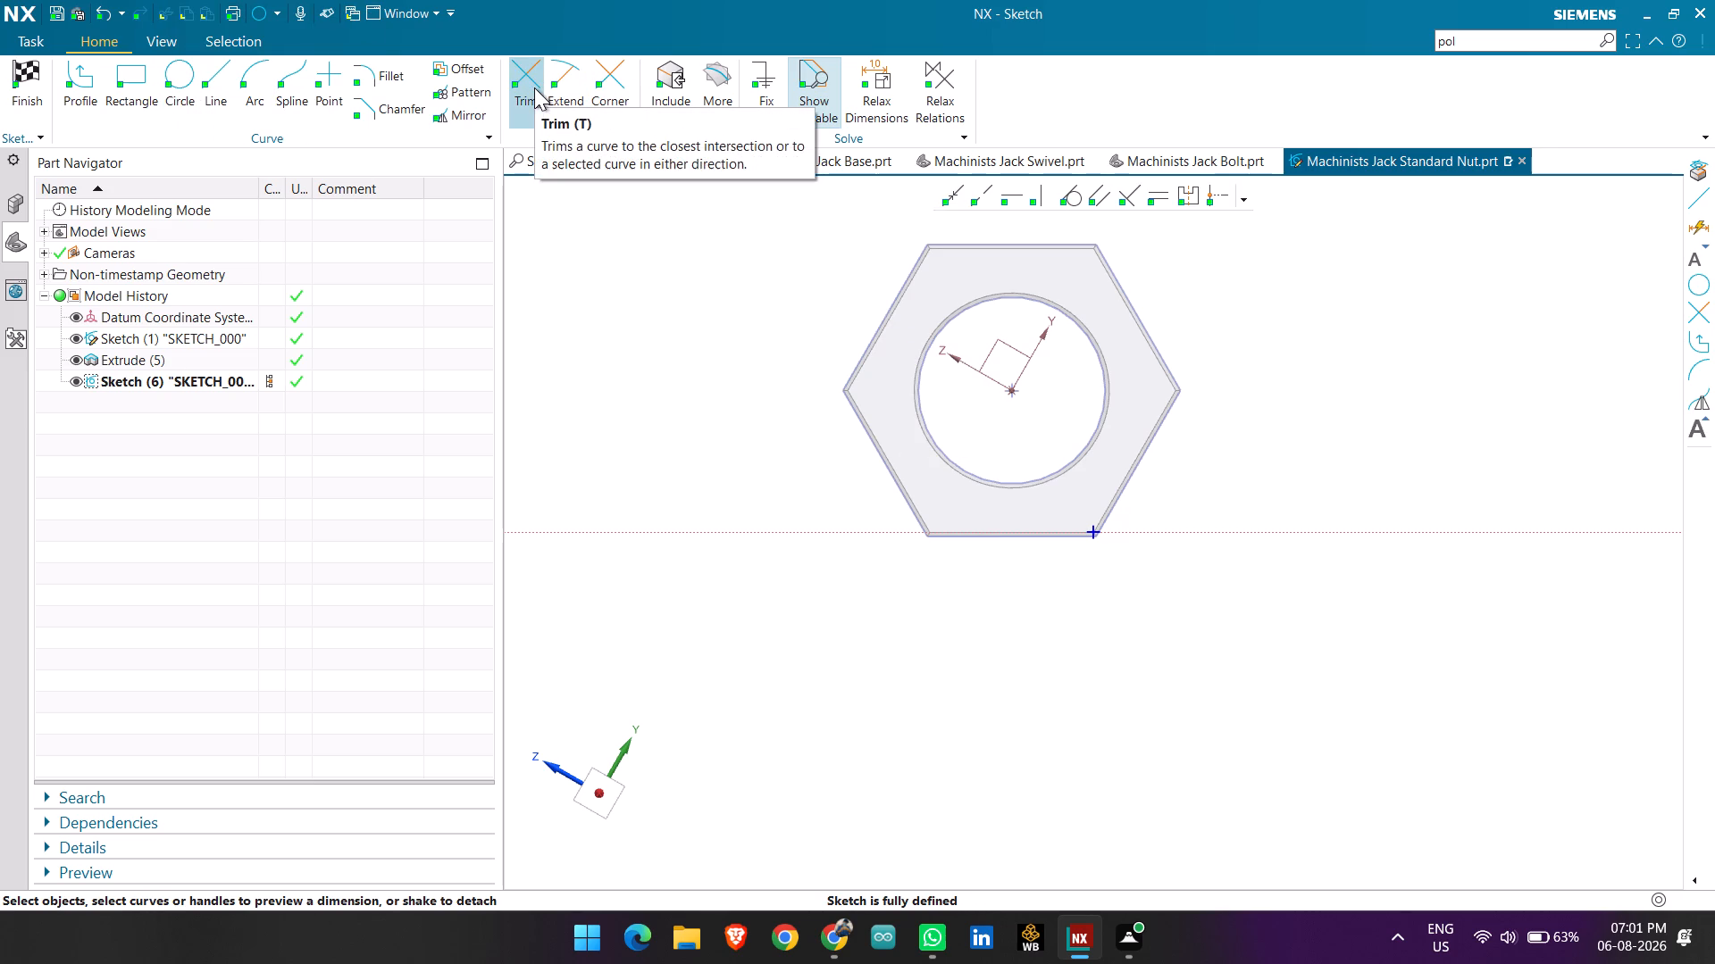
# Project two adjacent outer edges of the nut's upper hexagonal face into the sketch with Project Curve, keeping them associative.
pyautogui.click(718, 79)
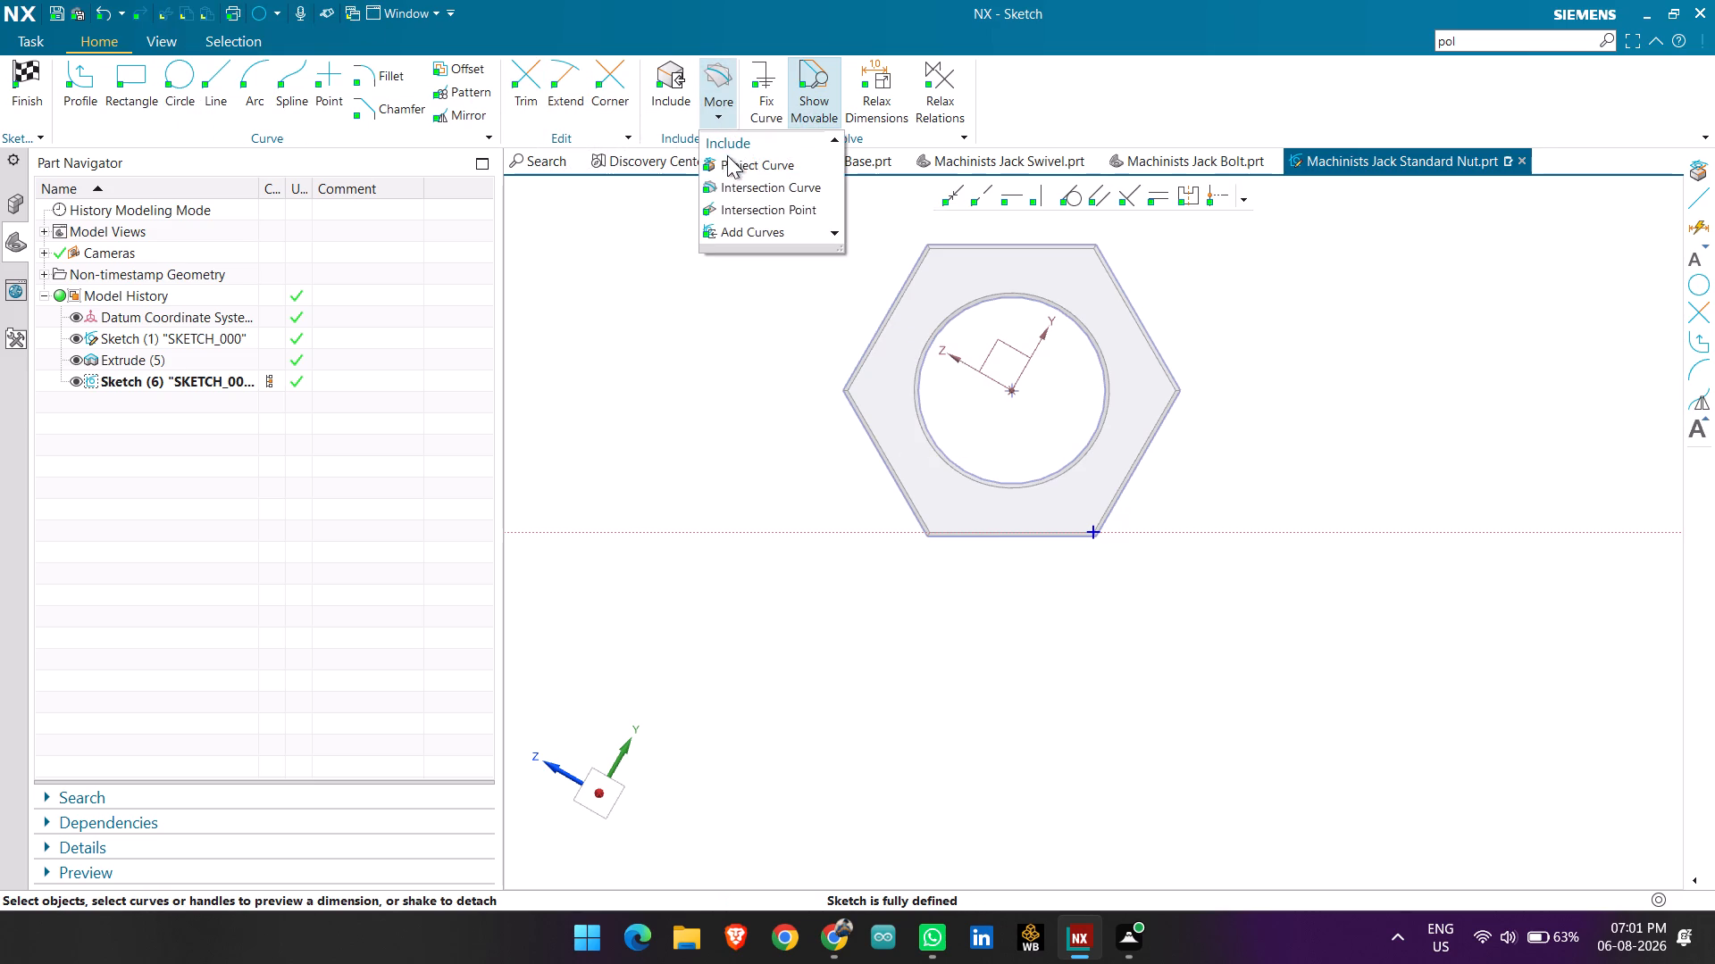
pyautogui.click(729, 165)
pyautogui.scroll(2, 1063, 262)
pyautogui.scroll(1, 982, 252)
pyautogui.moveTo(956, 256); pyautogui.dragTo(959, 271, button='middle')
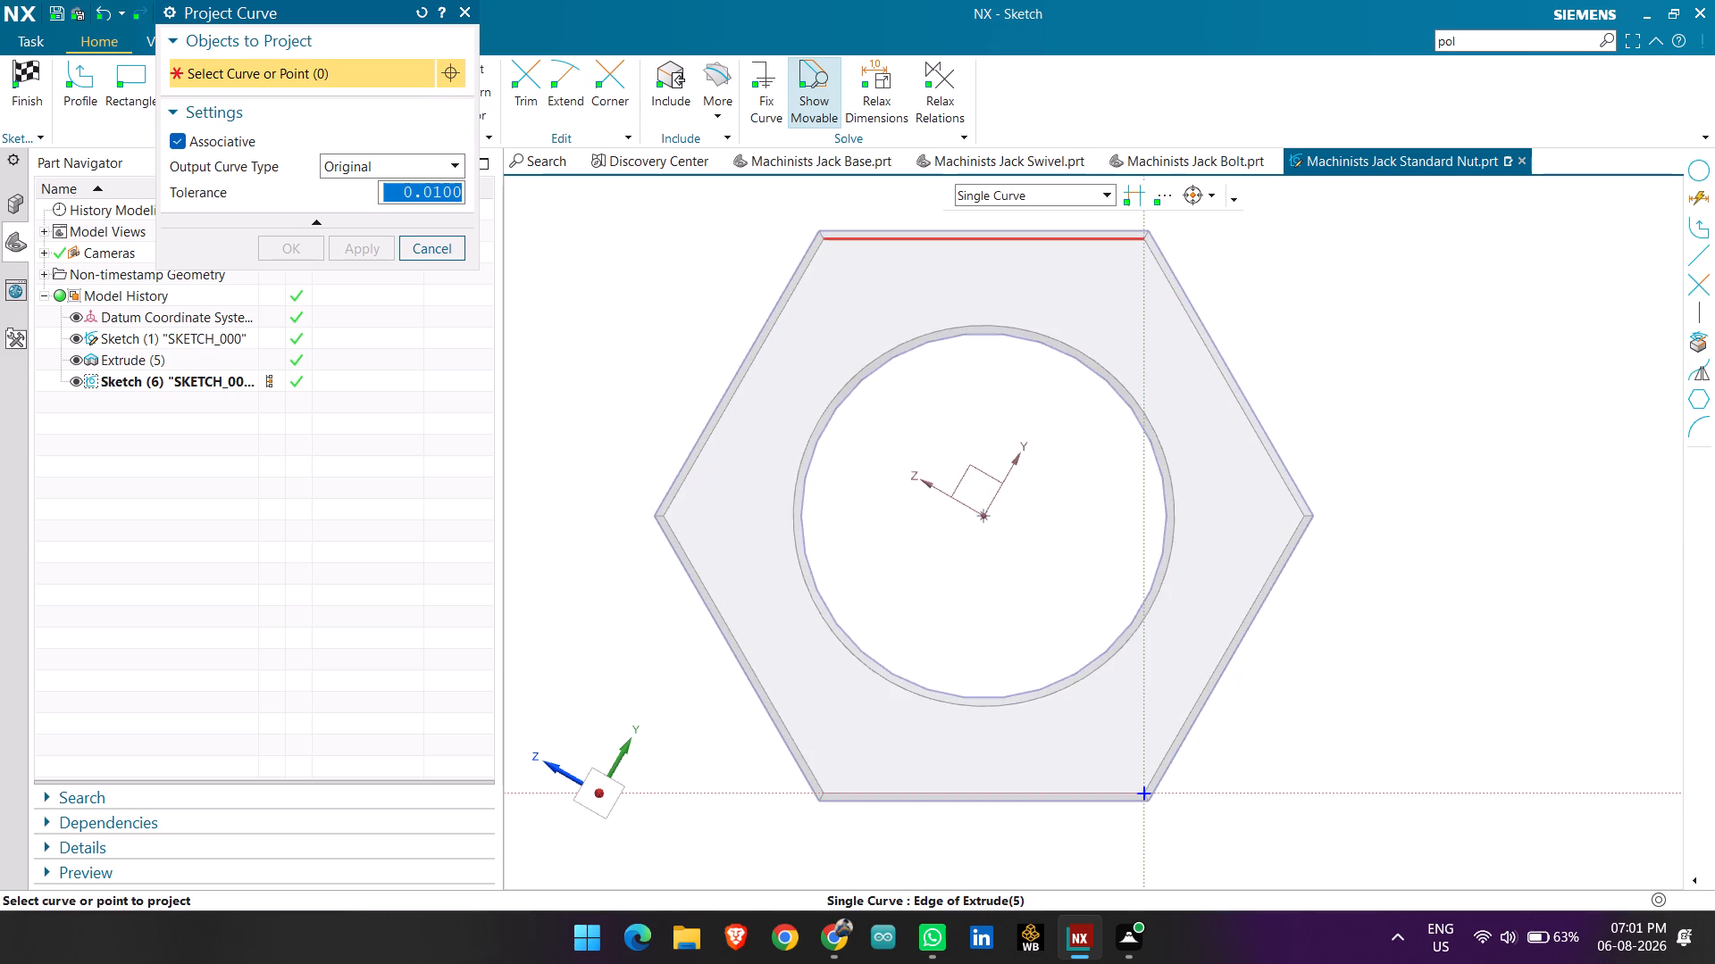
pyautogui.moveTo(959, 271); pyautogui.dragTo(963, 289, button='middle')
pyautogui.click(946, 273)
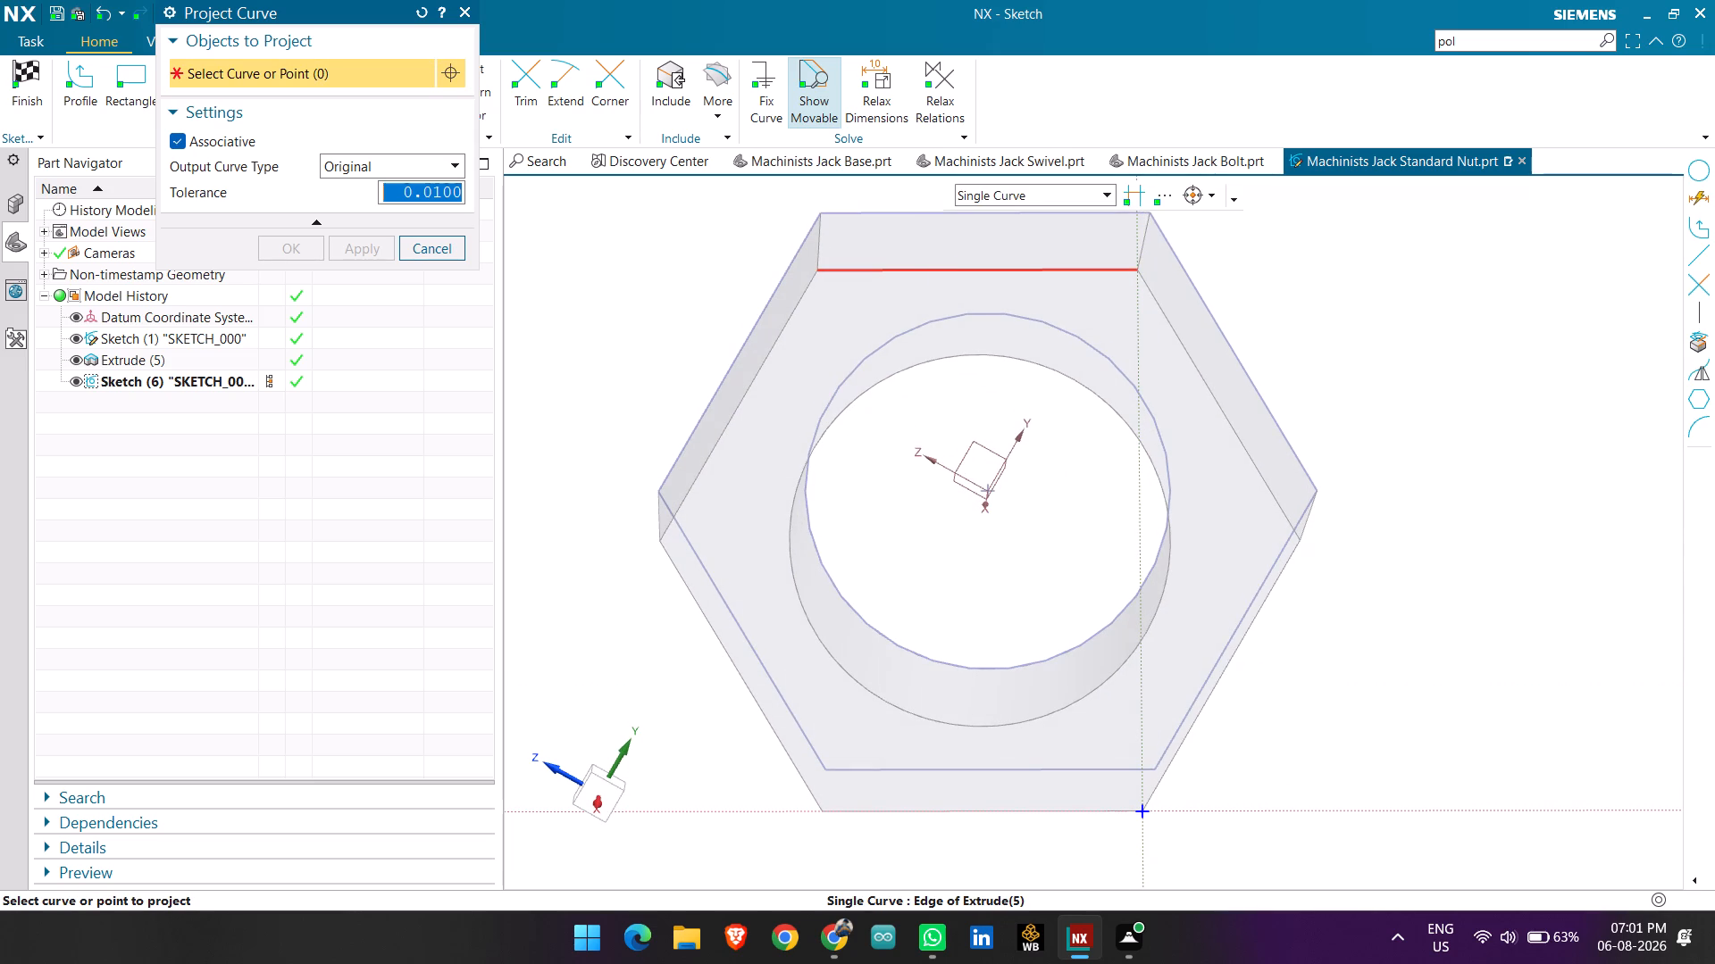
pyautogui.click(1172, 319)
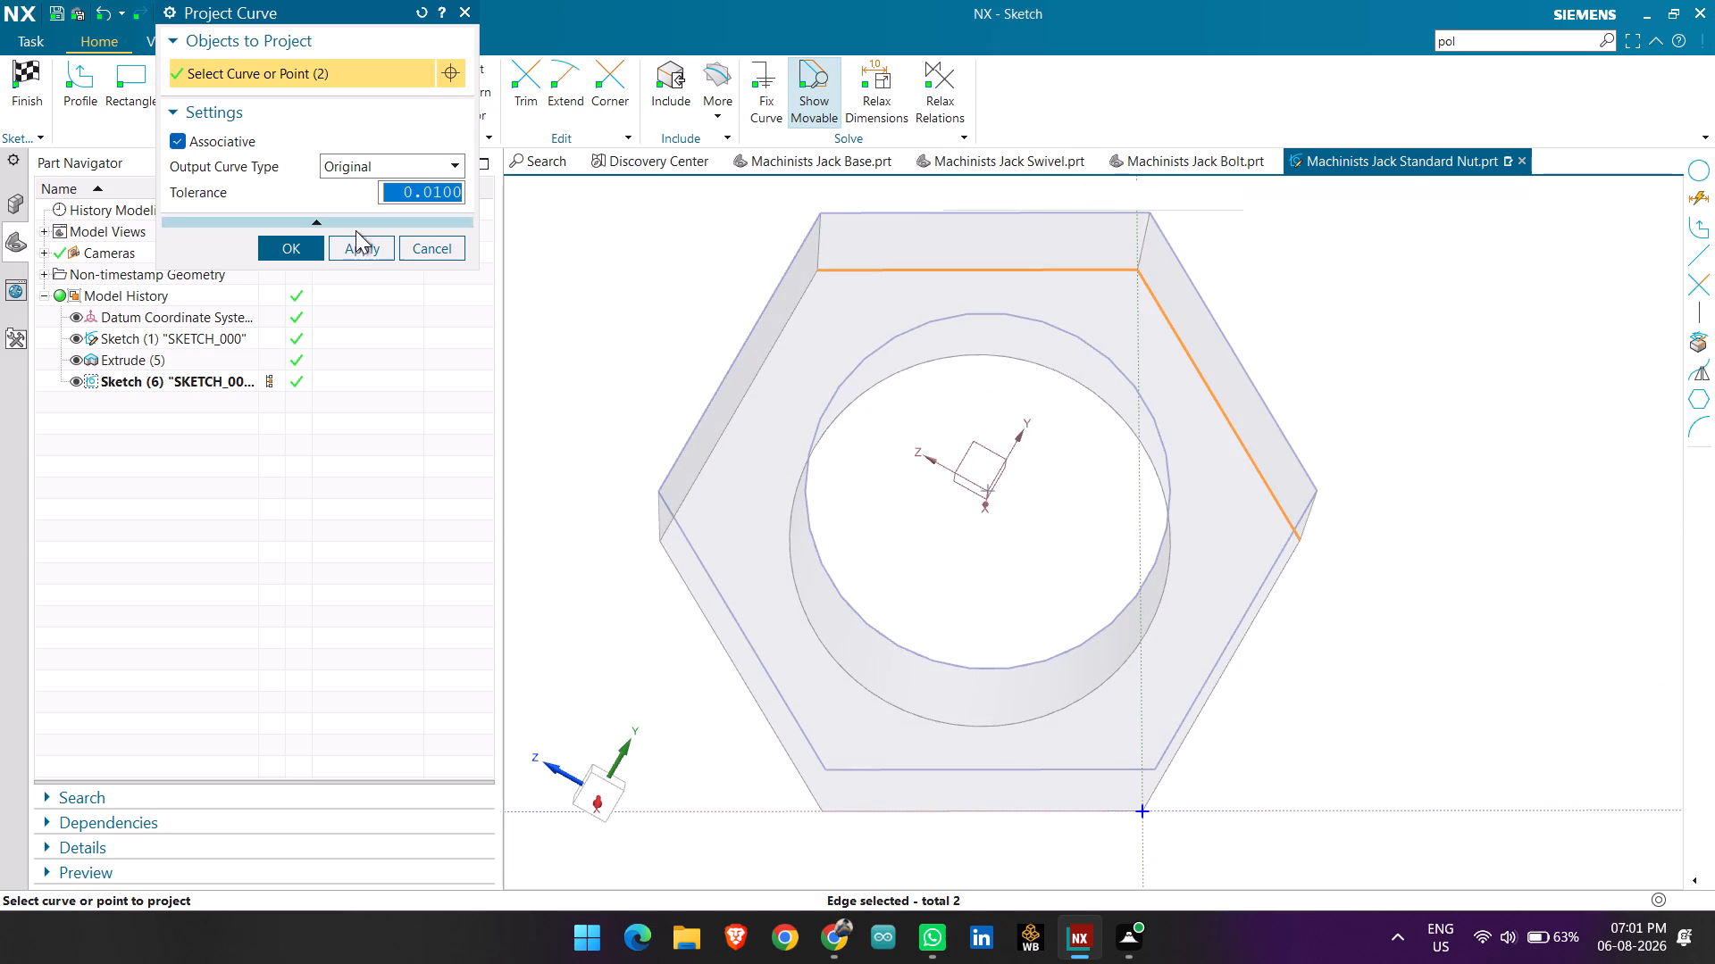
pyautogui.click(282, 245)
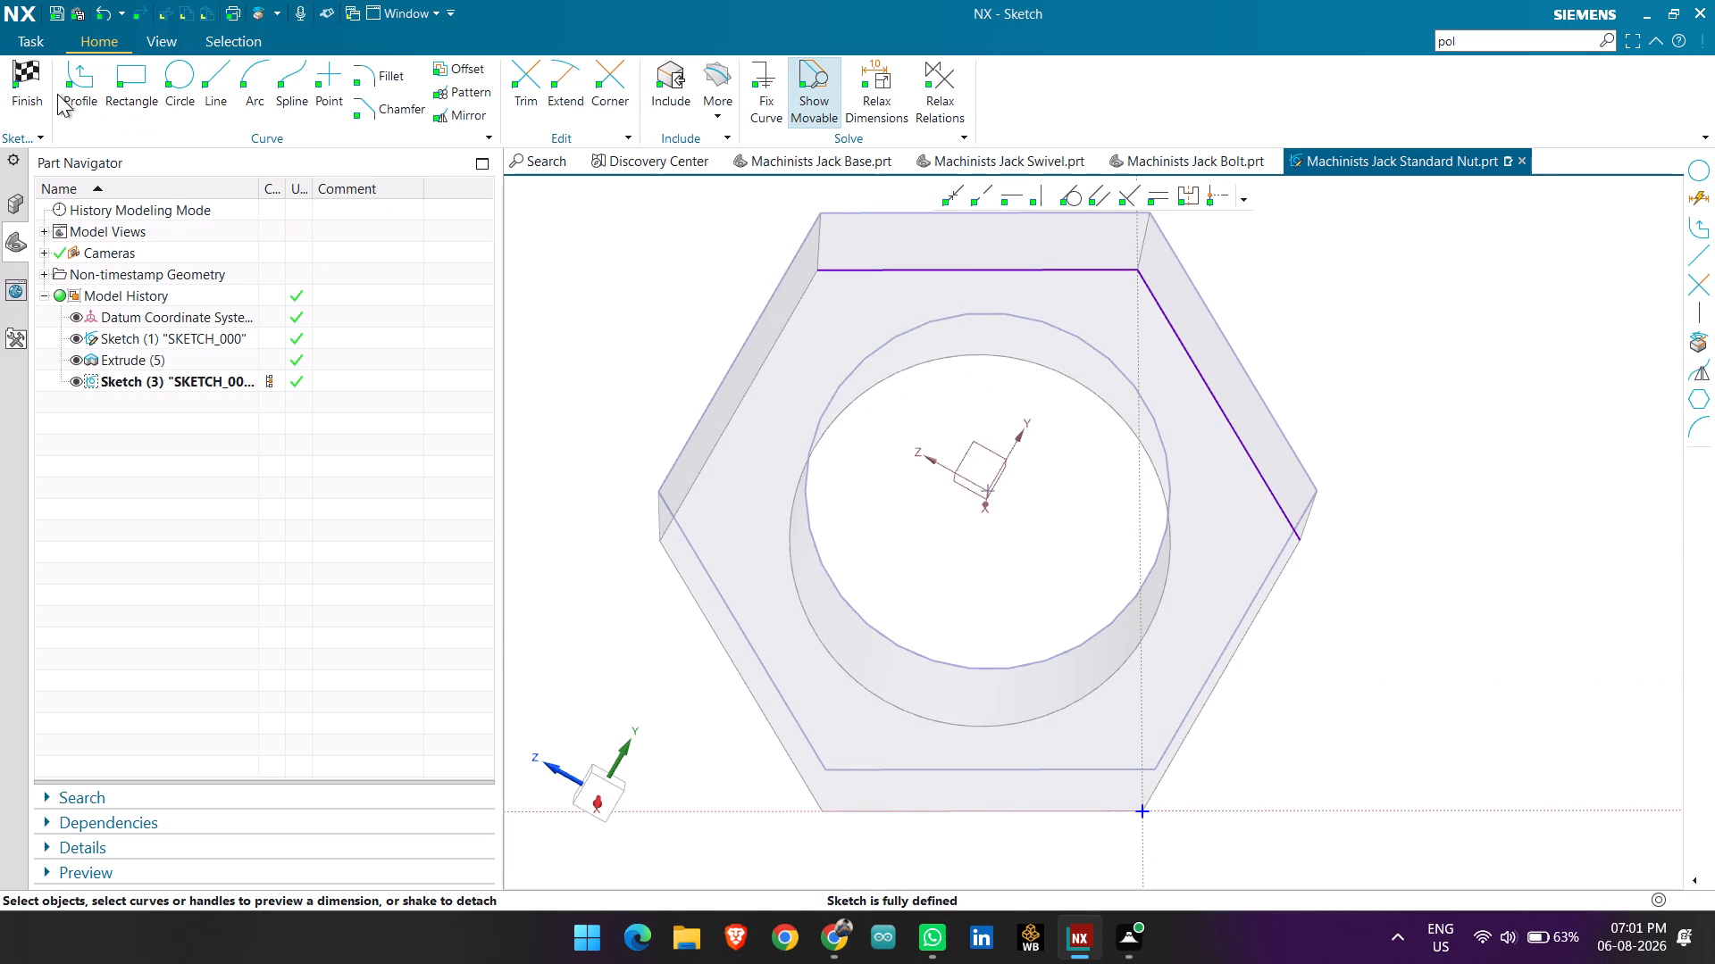
# Project the original sketch's inner hole circle into the new sketch with Project Curve.
pyautogui.moveTo(759, 353); pyautogui.dragTo(775, 301, button='middle')
pyautogui.click(594, 794)
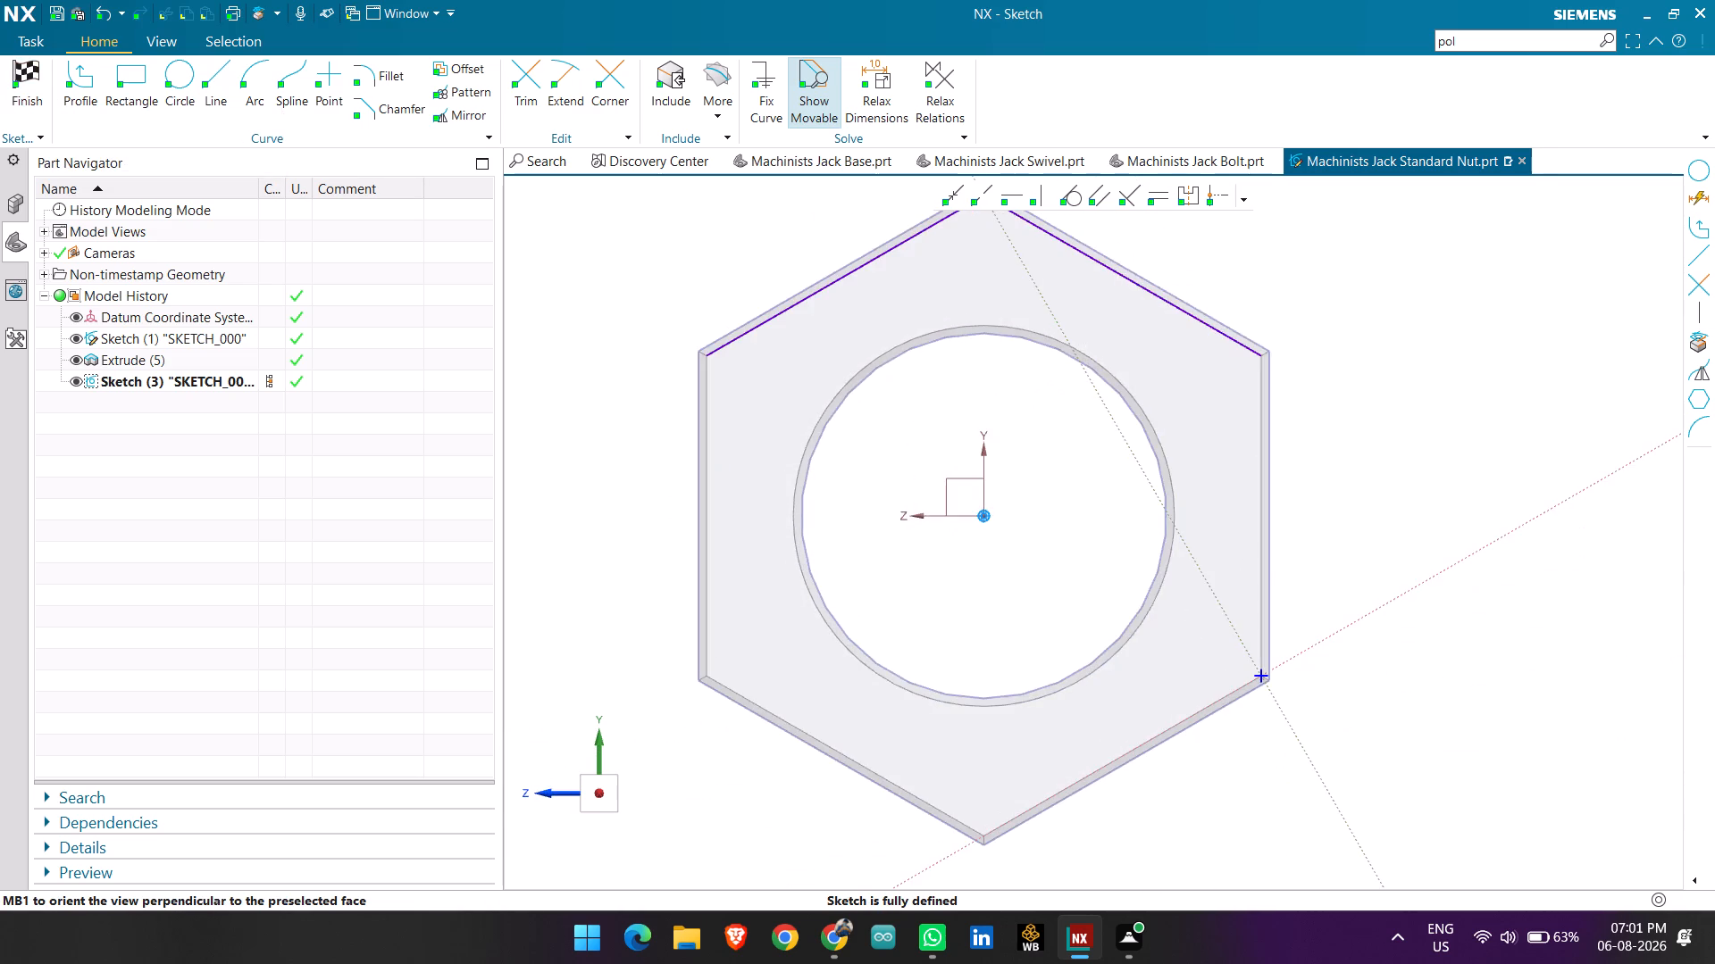
pyautogui.scroll(-2, 874, 538)
pyautogui.click(173, 73)
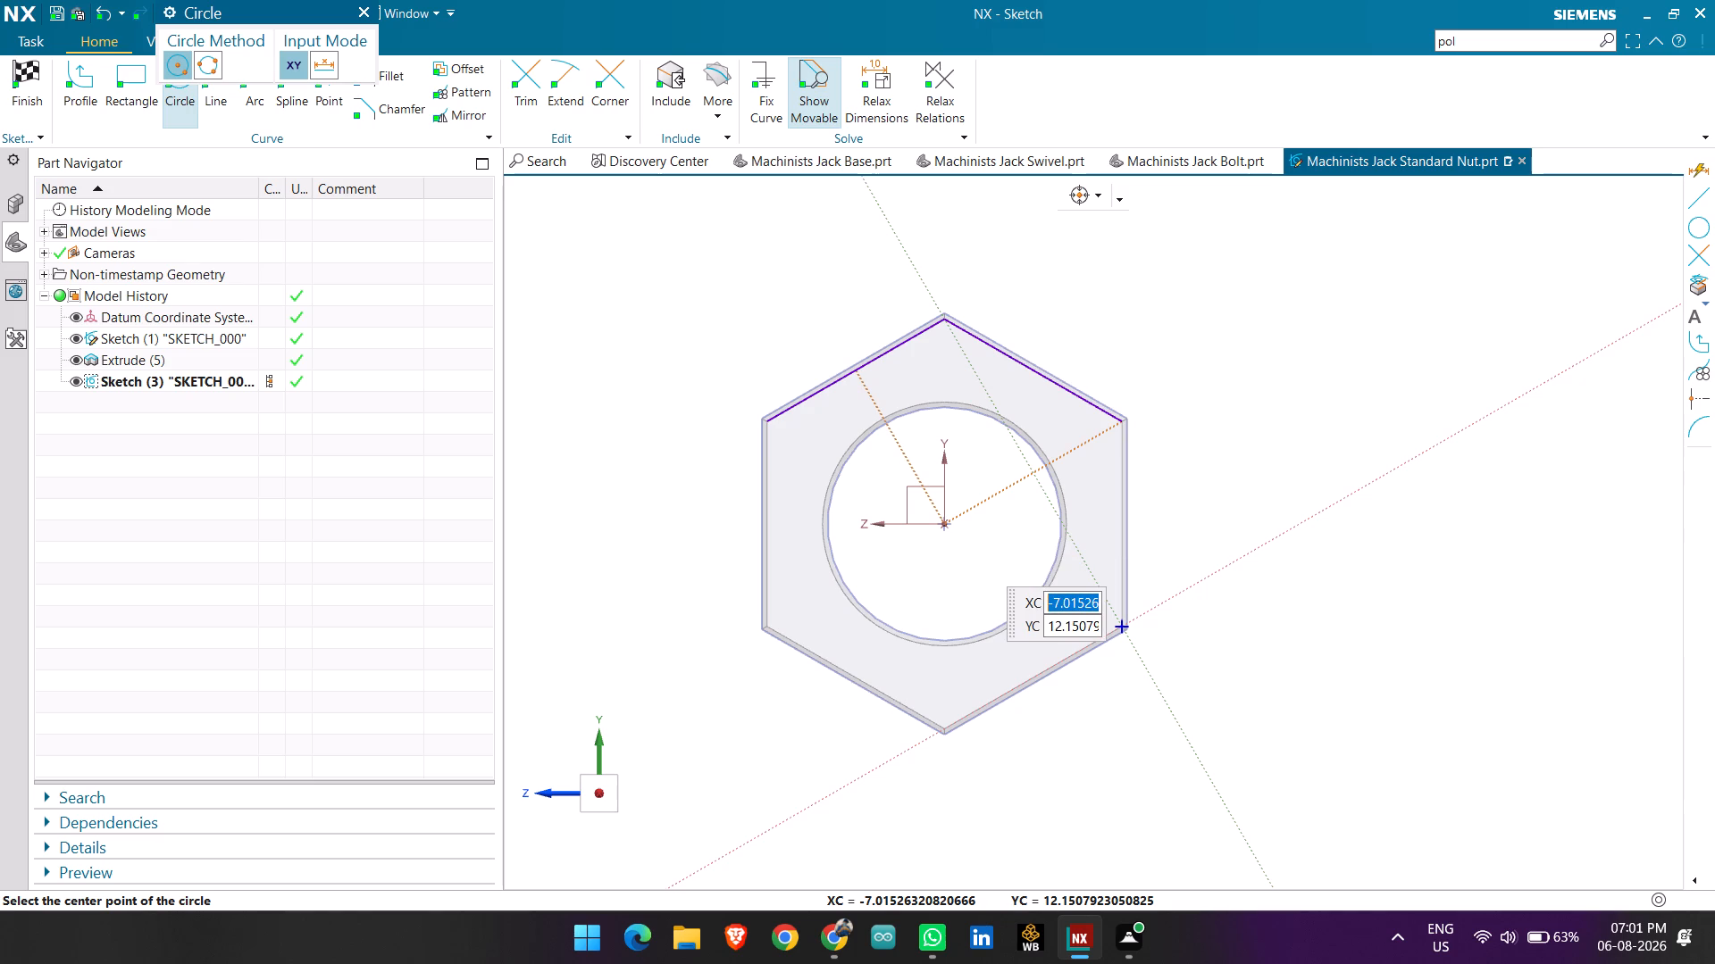
pyautogui.press('Escape')
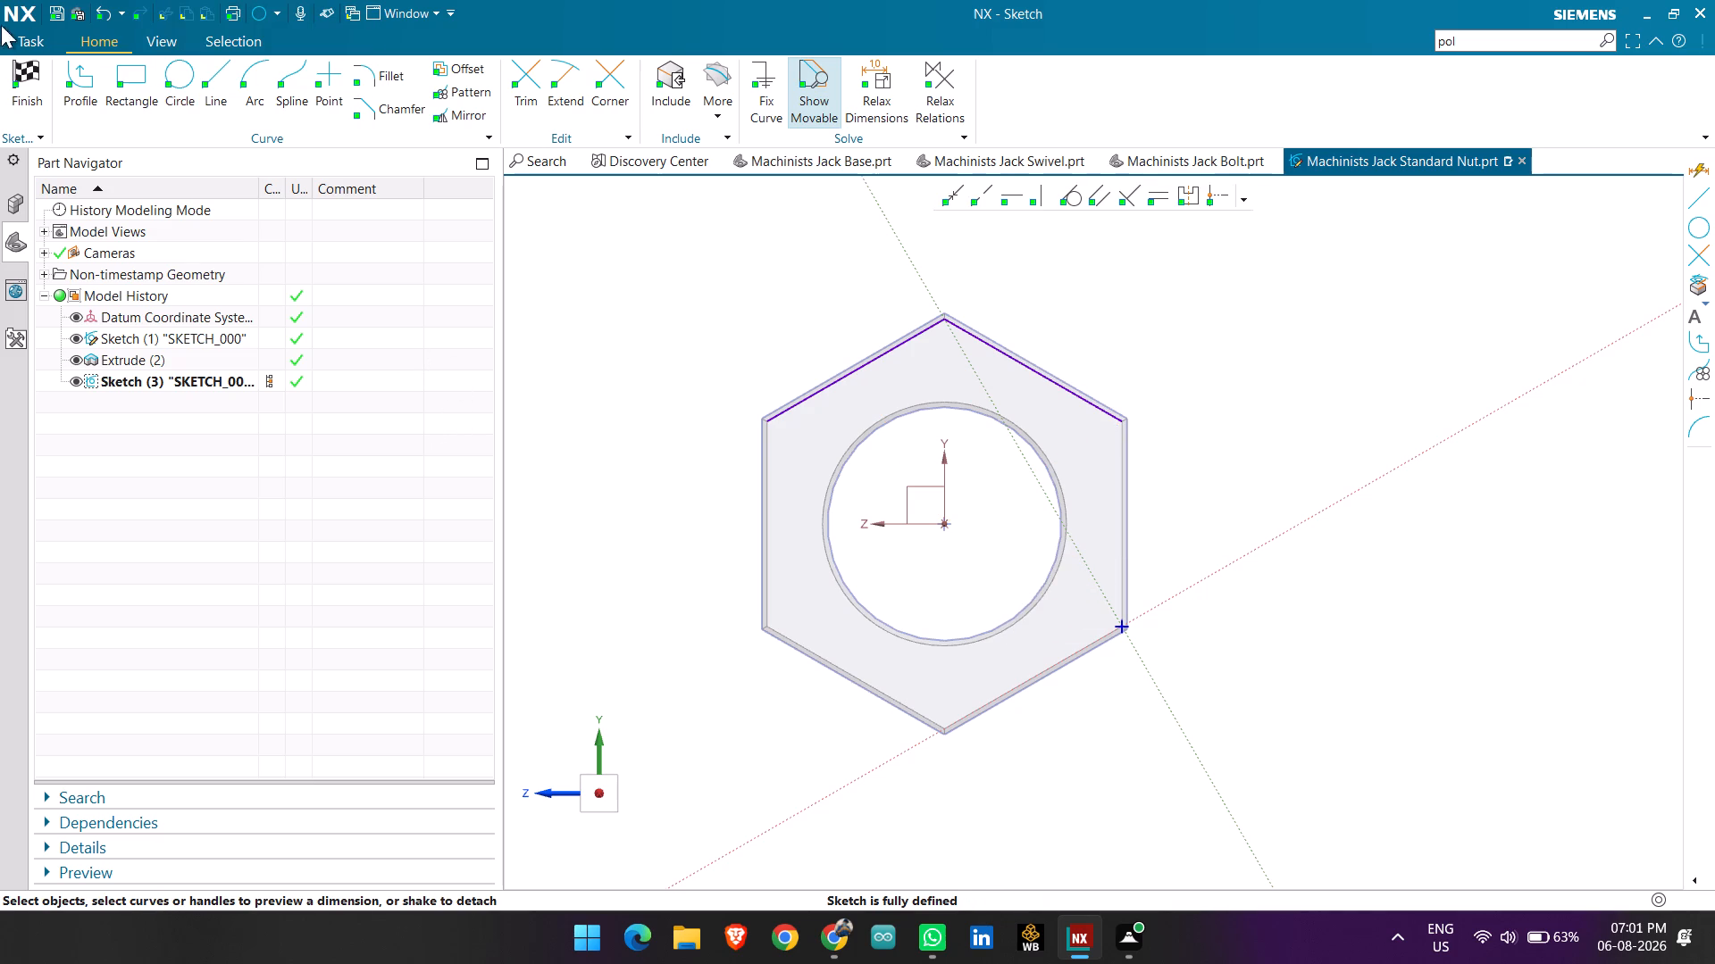
pyautogui.click(713, 84)
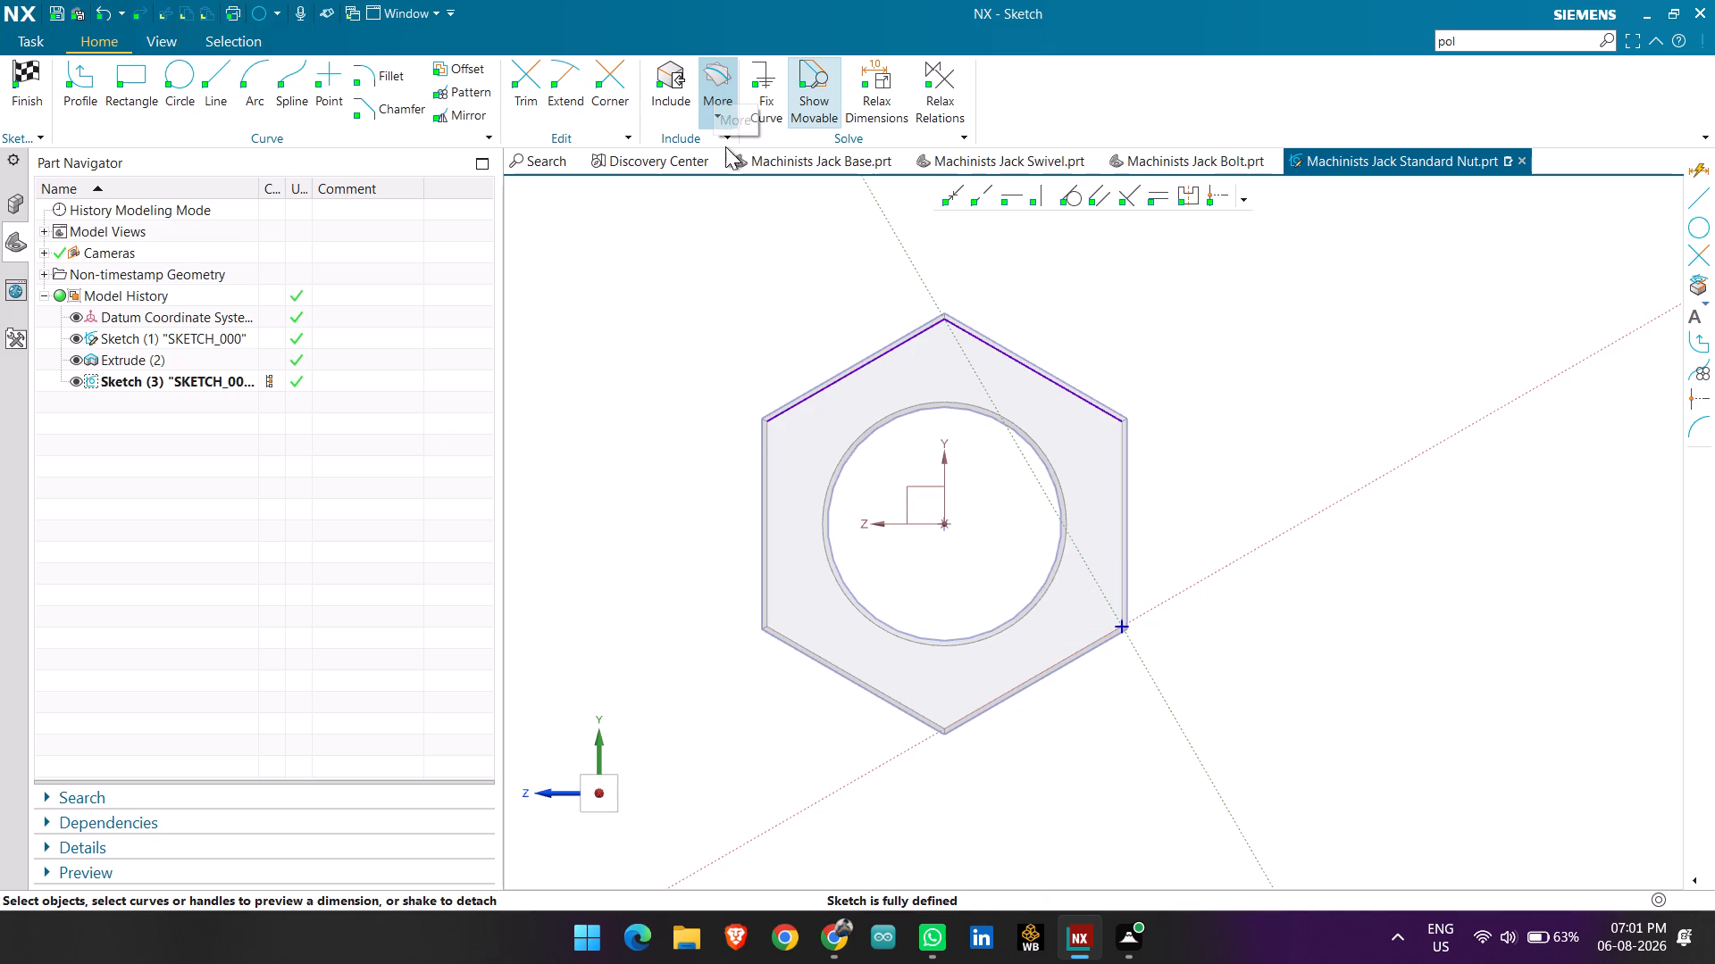
pyautogui.click(719, 168)
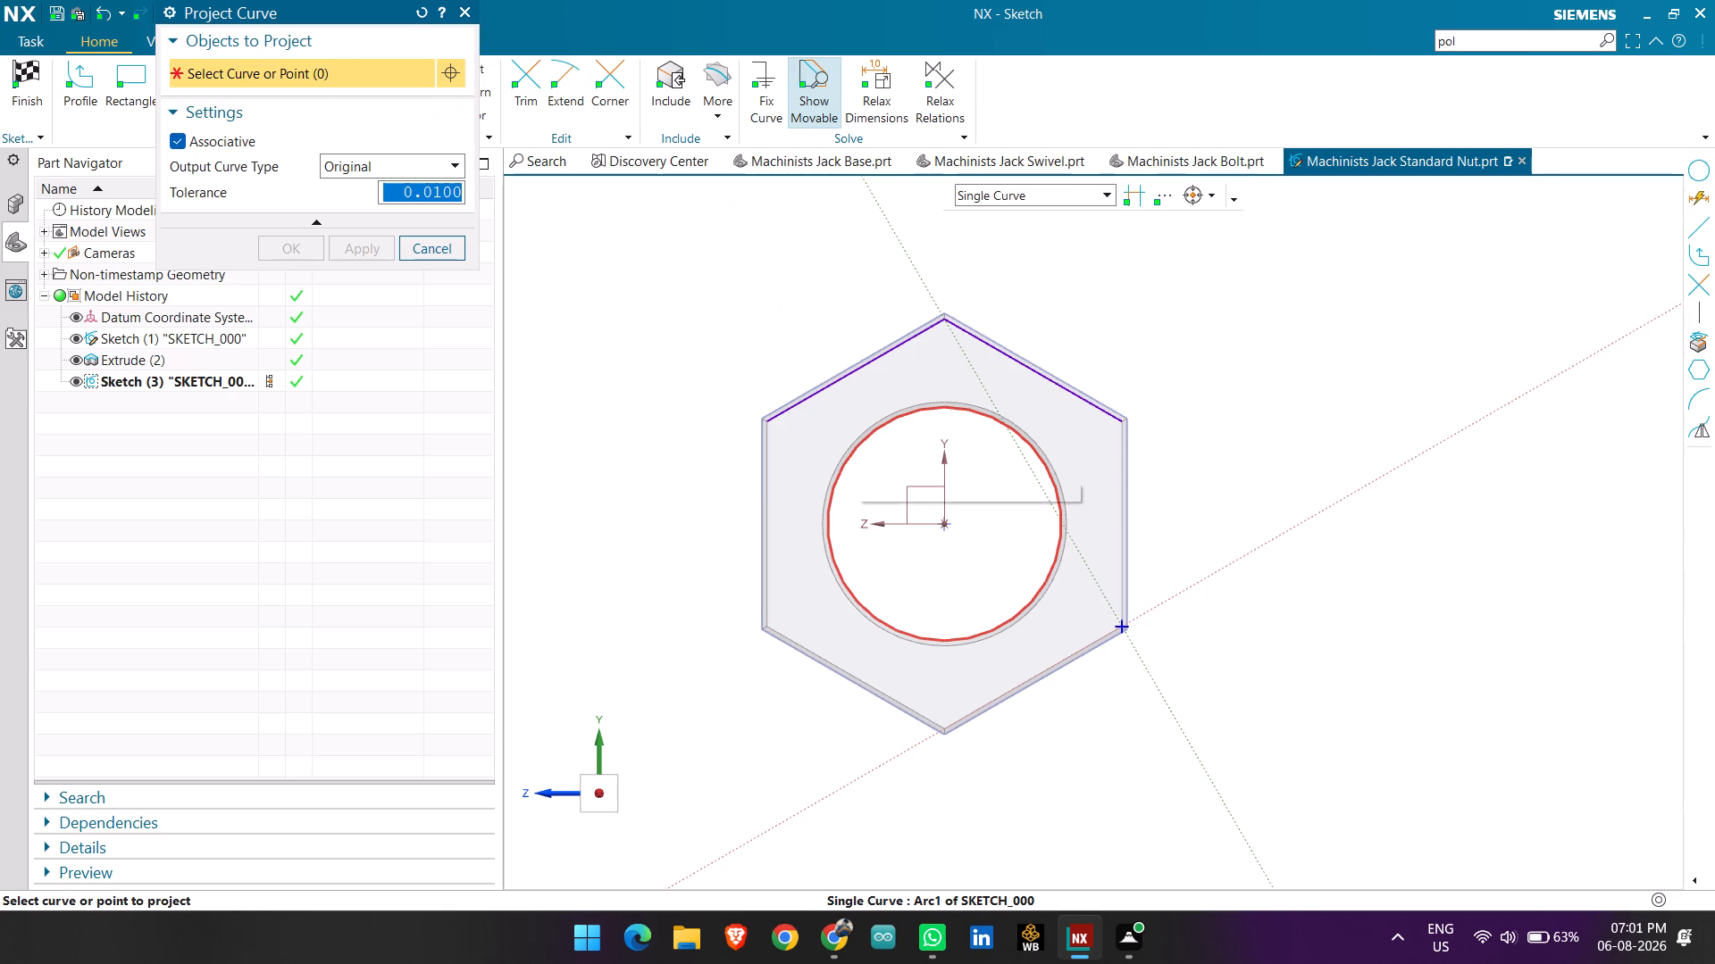
pyautogui.click(856, 457)
pyautogui.click(291, 241)
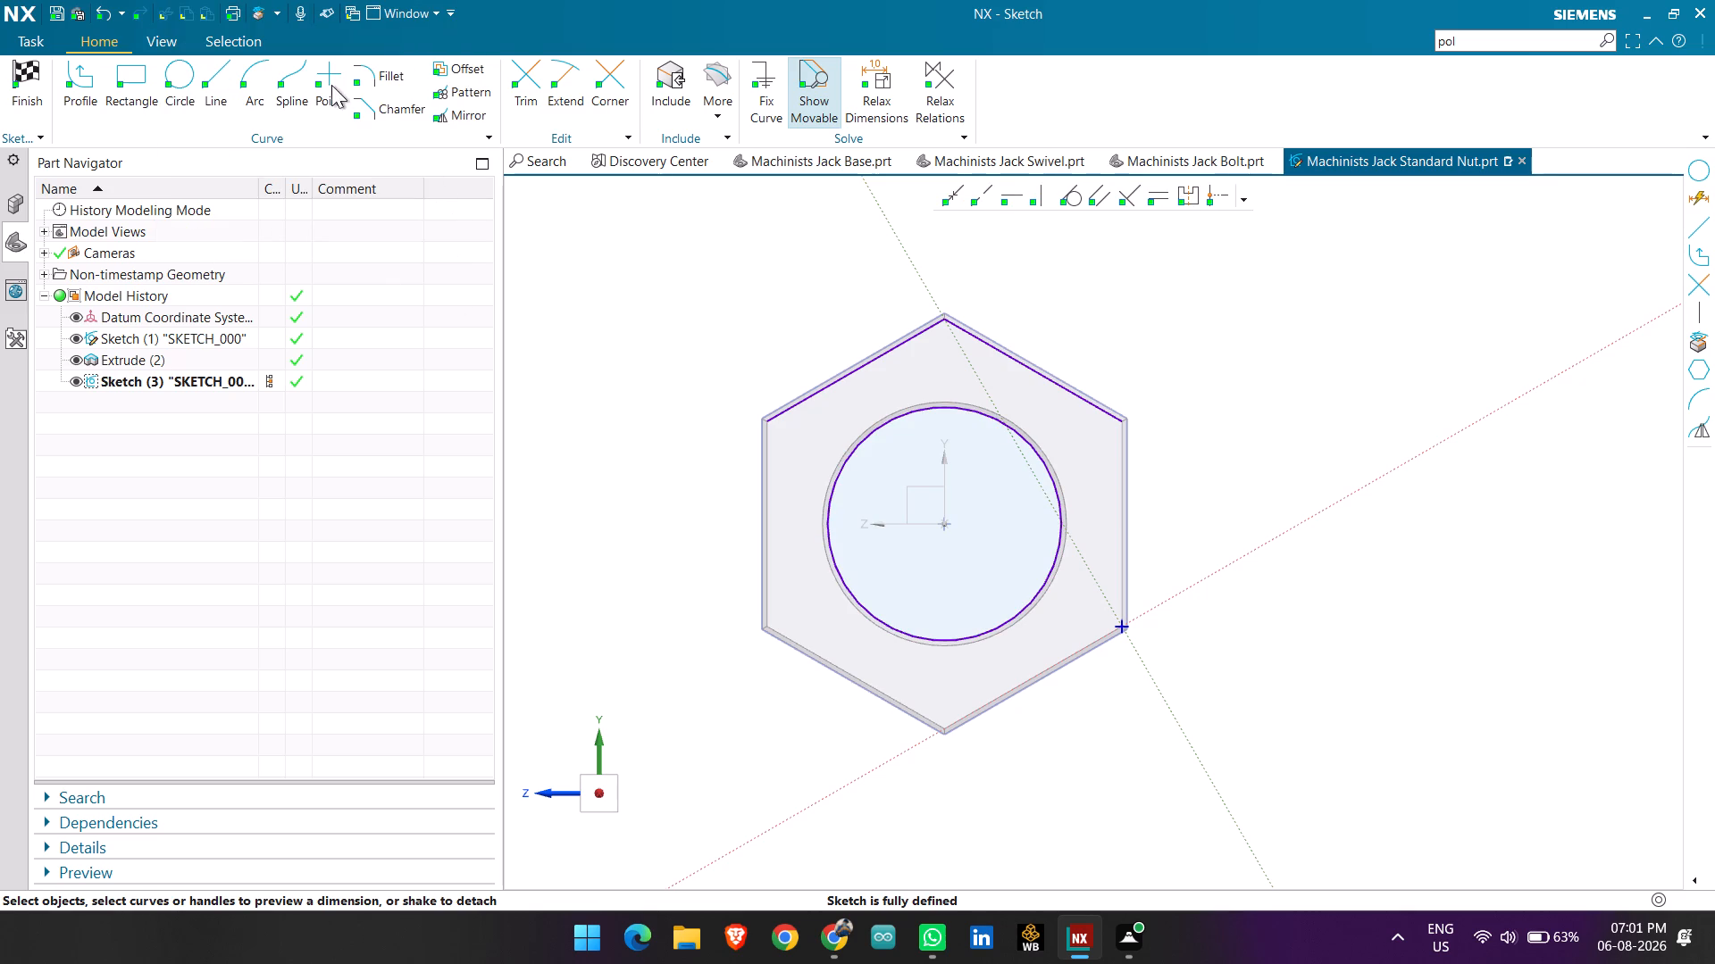
# Draw a circle about 23.8 mm in diameter, concentric with the hole and inside the hexagon's projected edges.
pyautogui.click(184, 69)
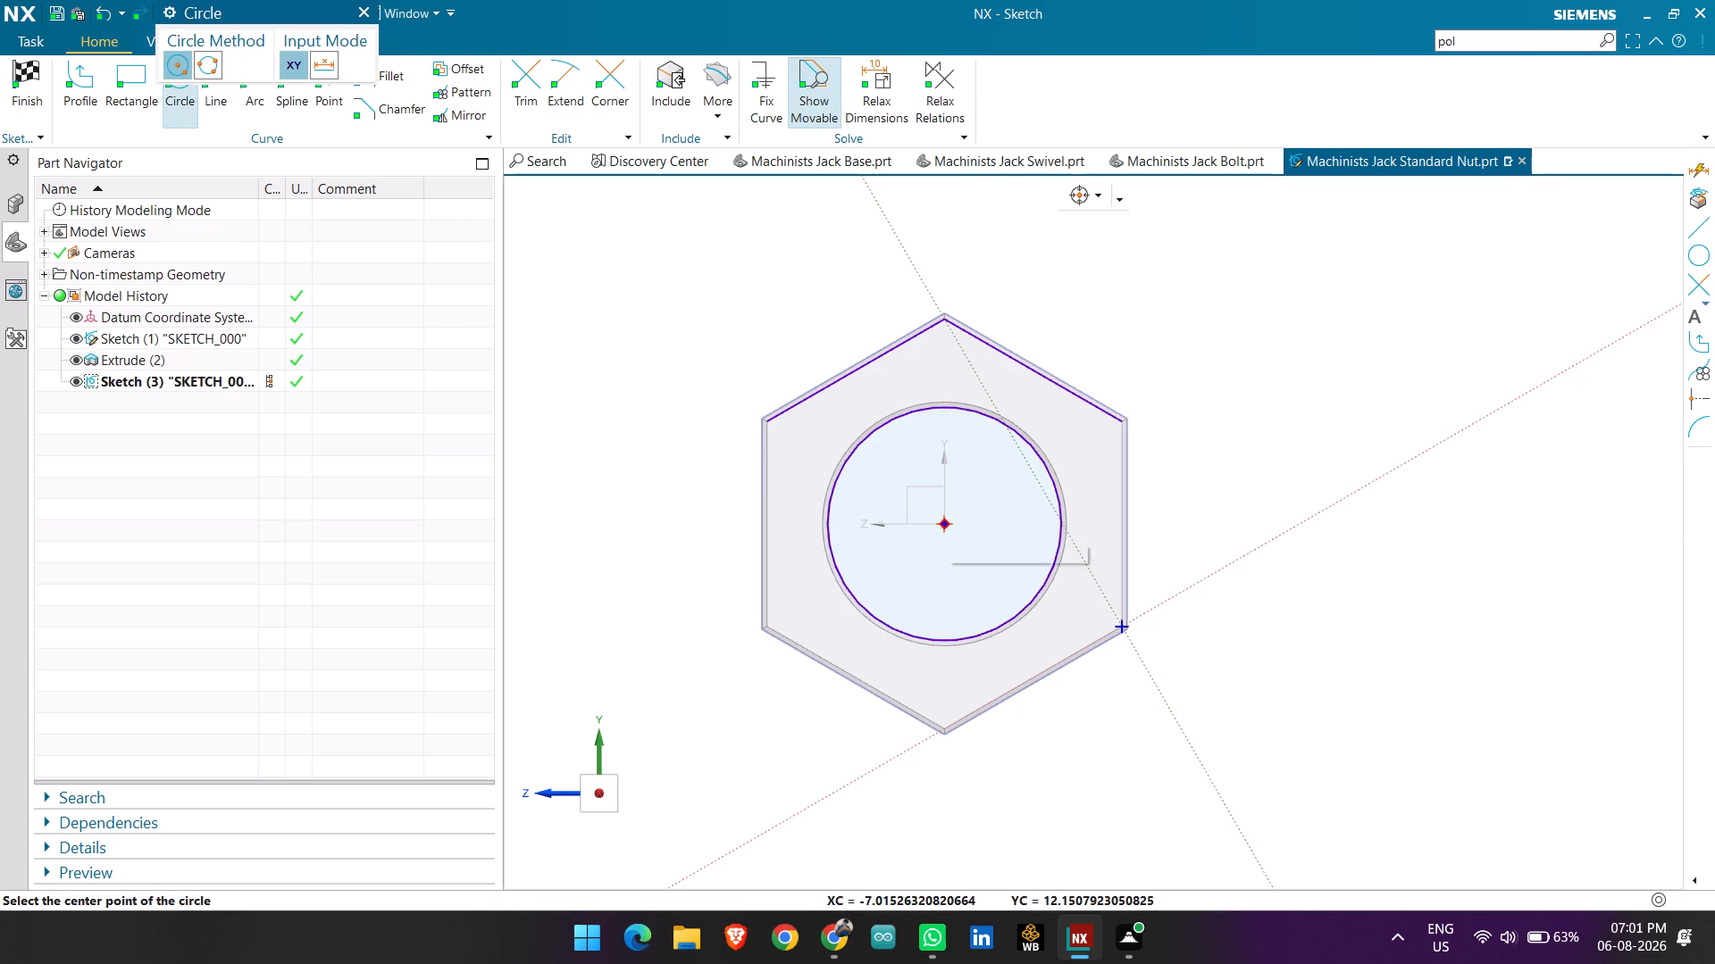
pyautogui.click(946, 528)
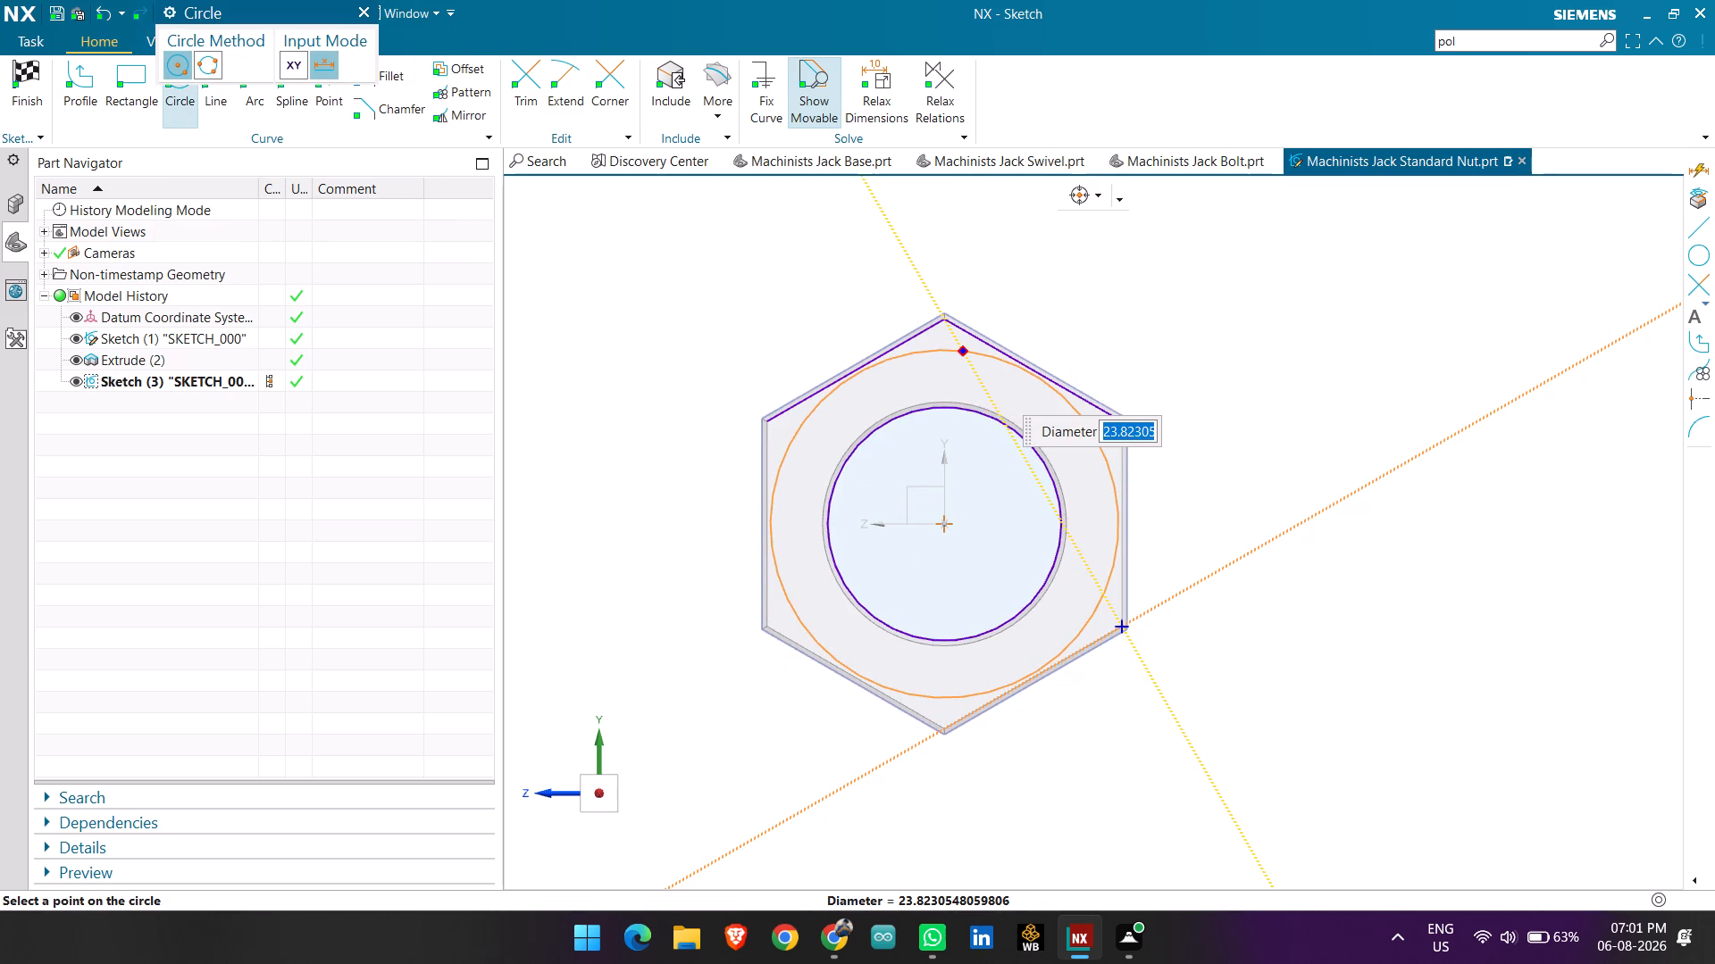
pyautogui.click(960, 352)
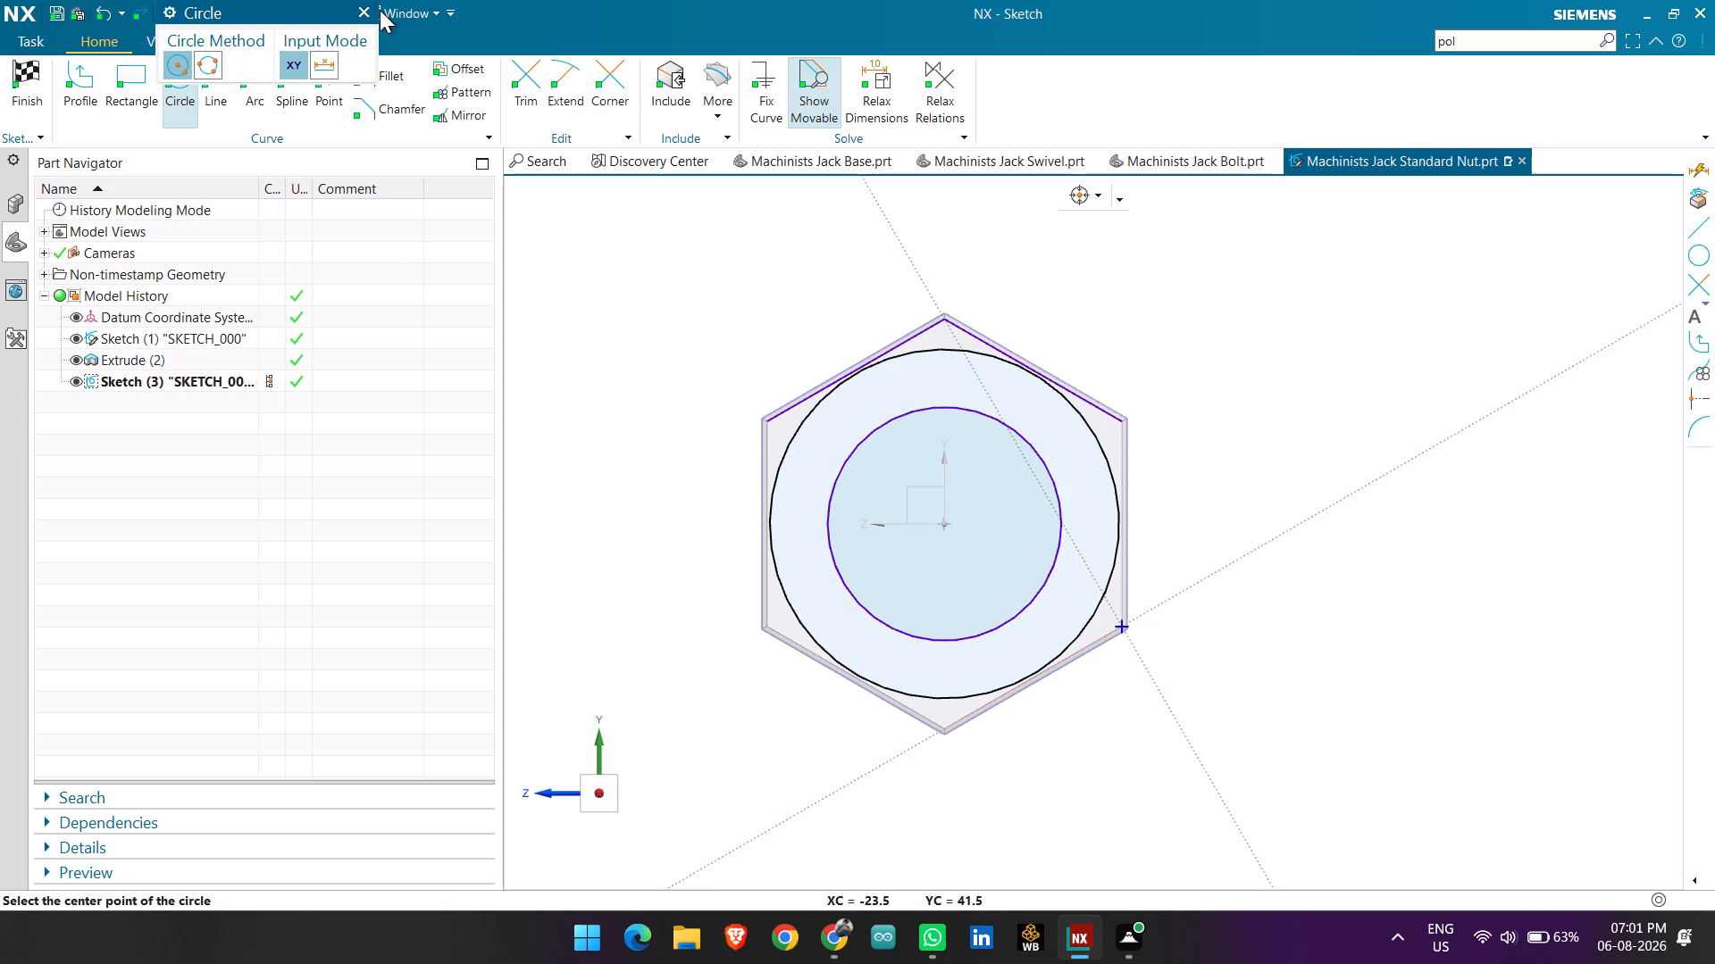
pyautogui.click(359, 11)
# Convert the projected hole circle and both projected hexagon edges to reference curves, and finish the sketch.
pyautogui.rightClick(842, 490)
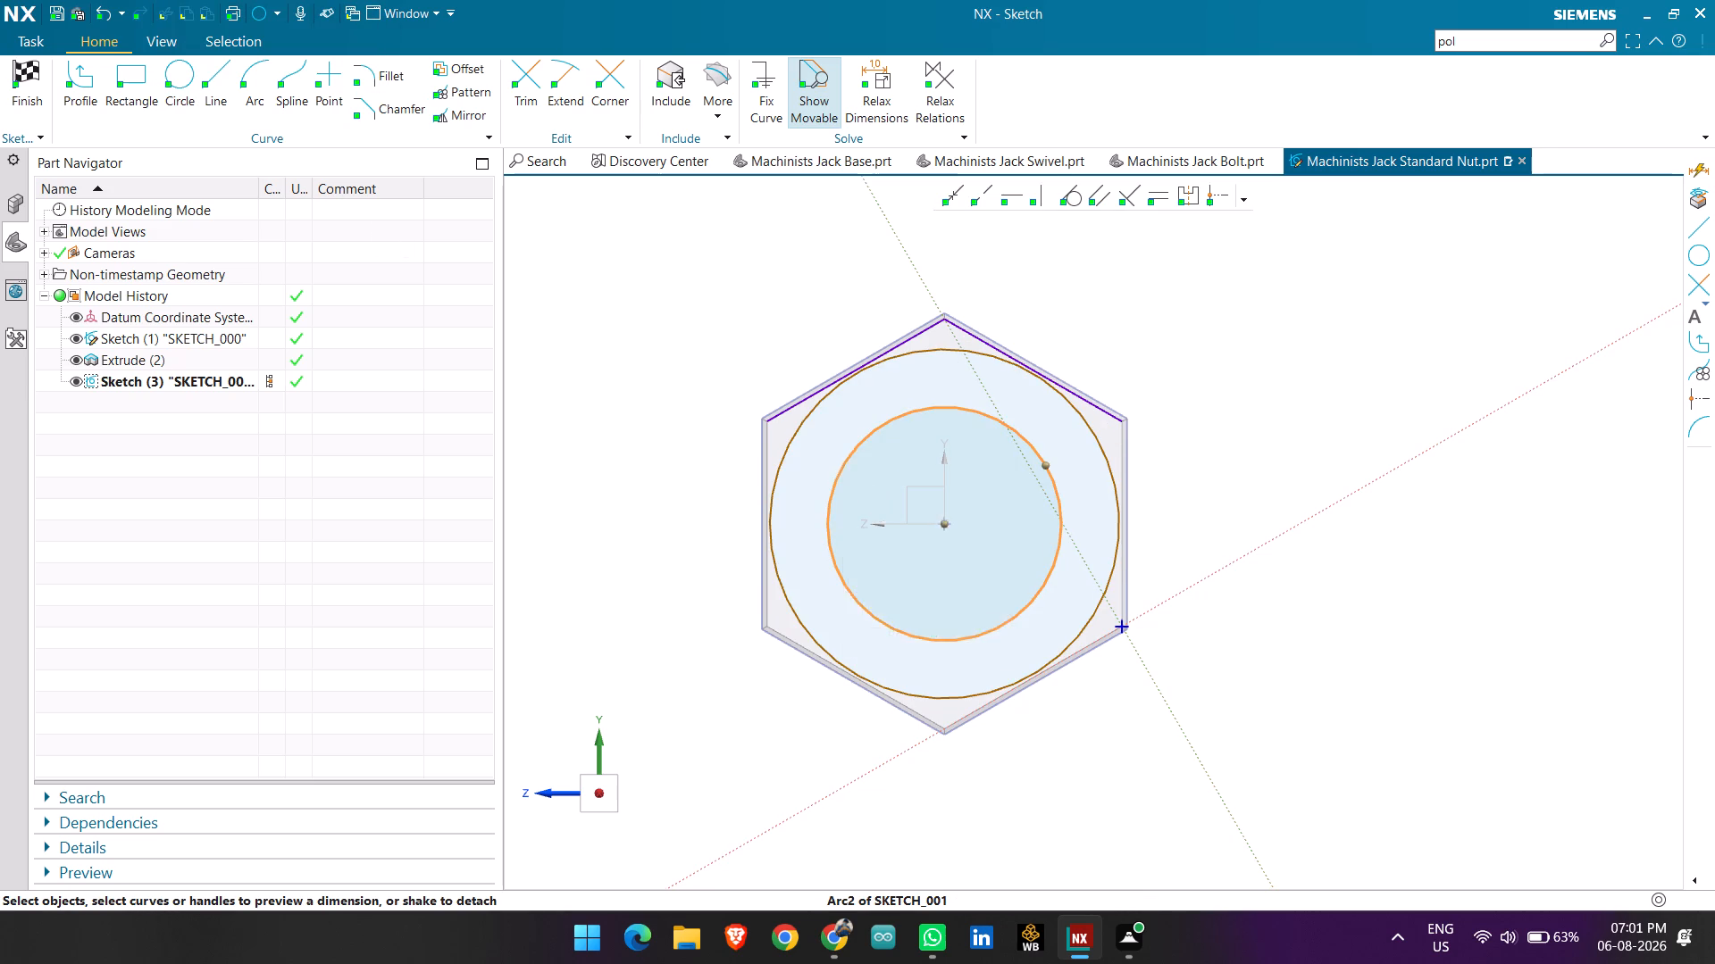
pyautogui.click(866, 475)
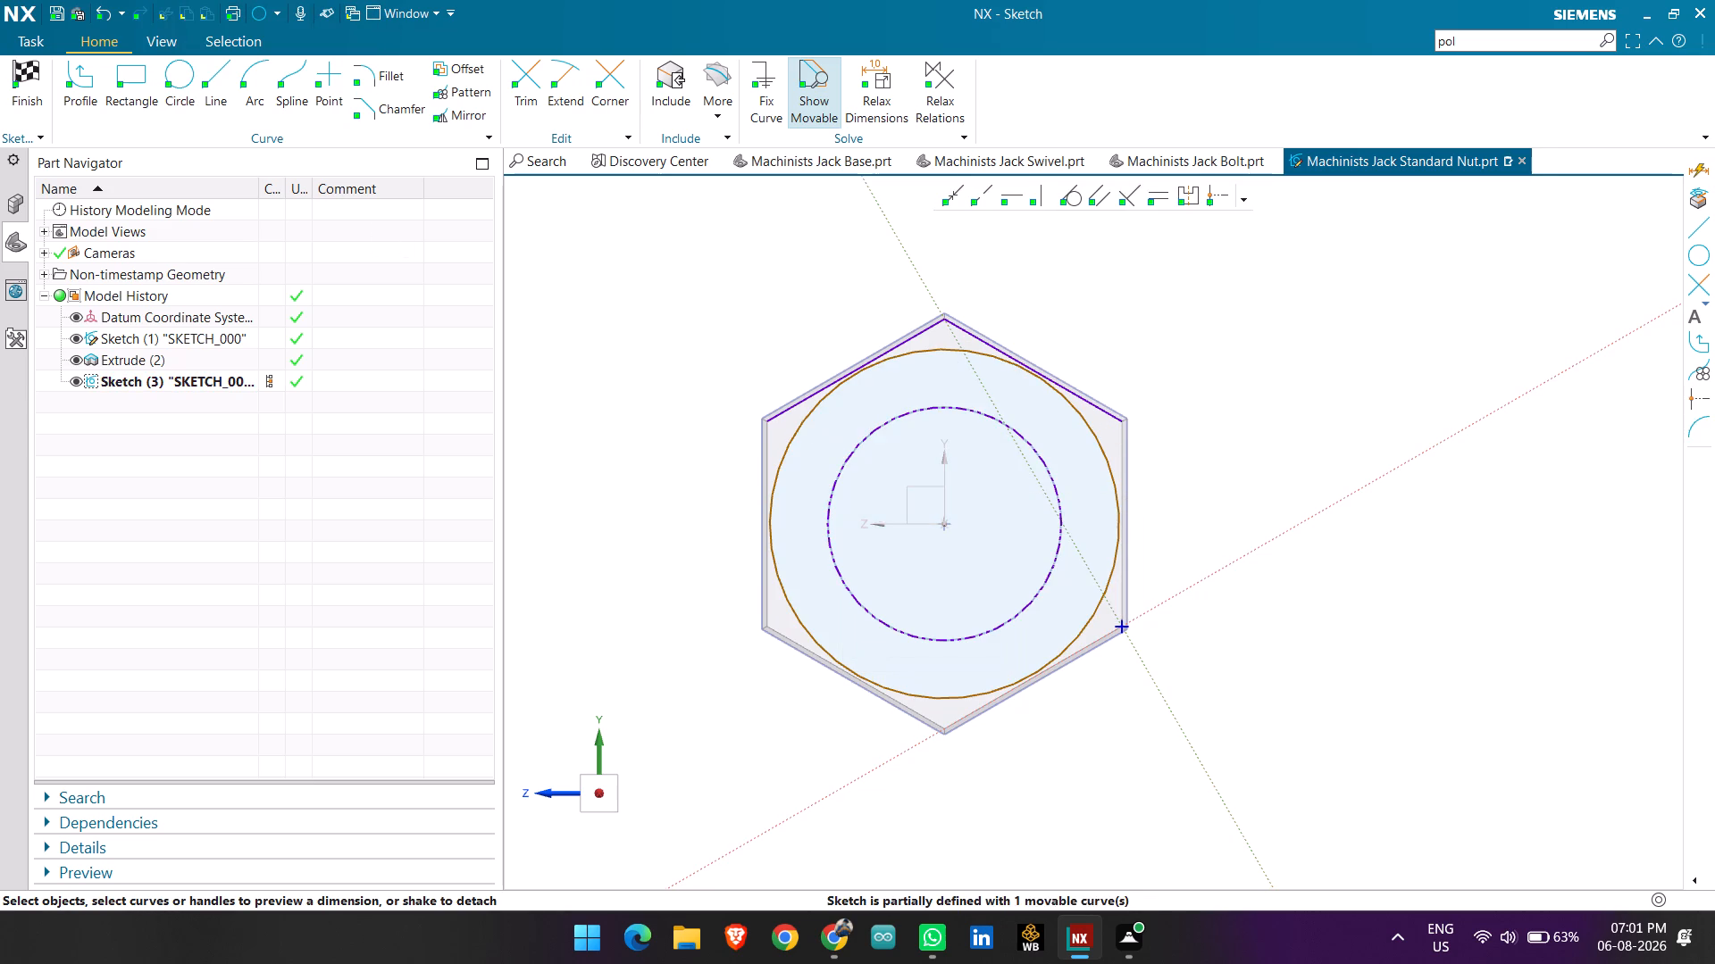
pyautogui.rightClick(788, 404)
pyautogui.click(751, 428)
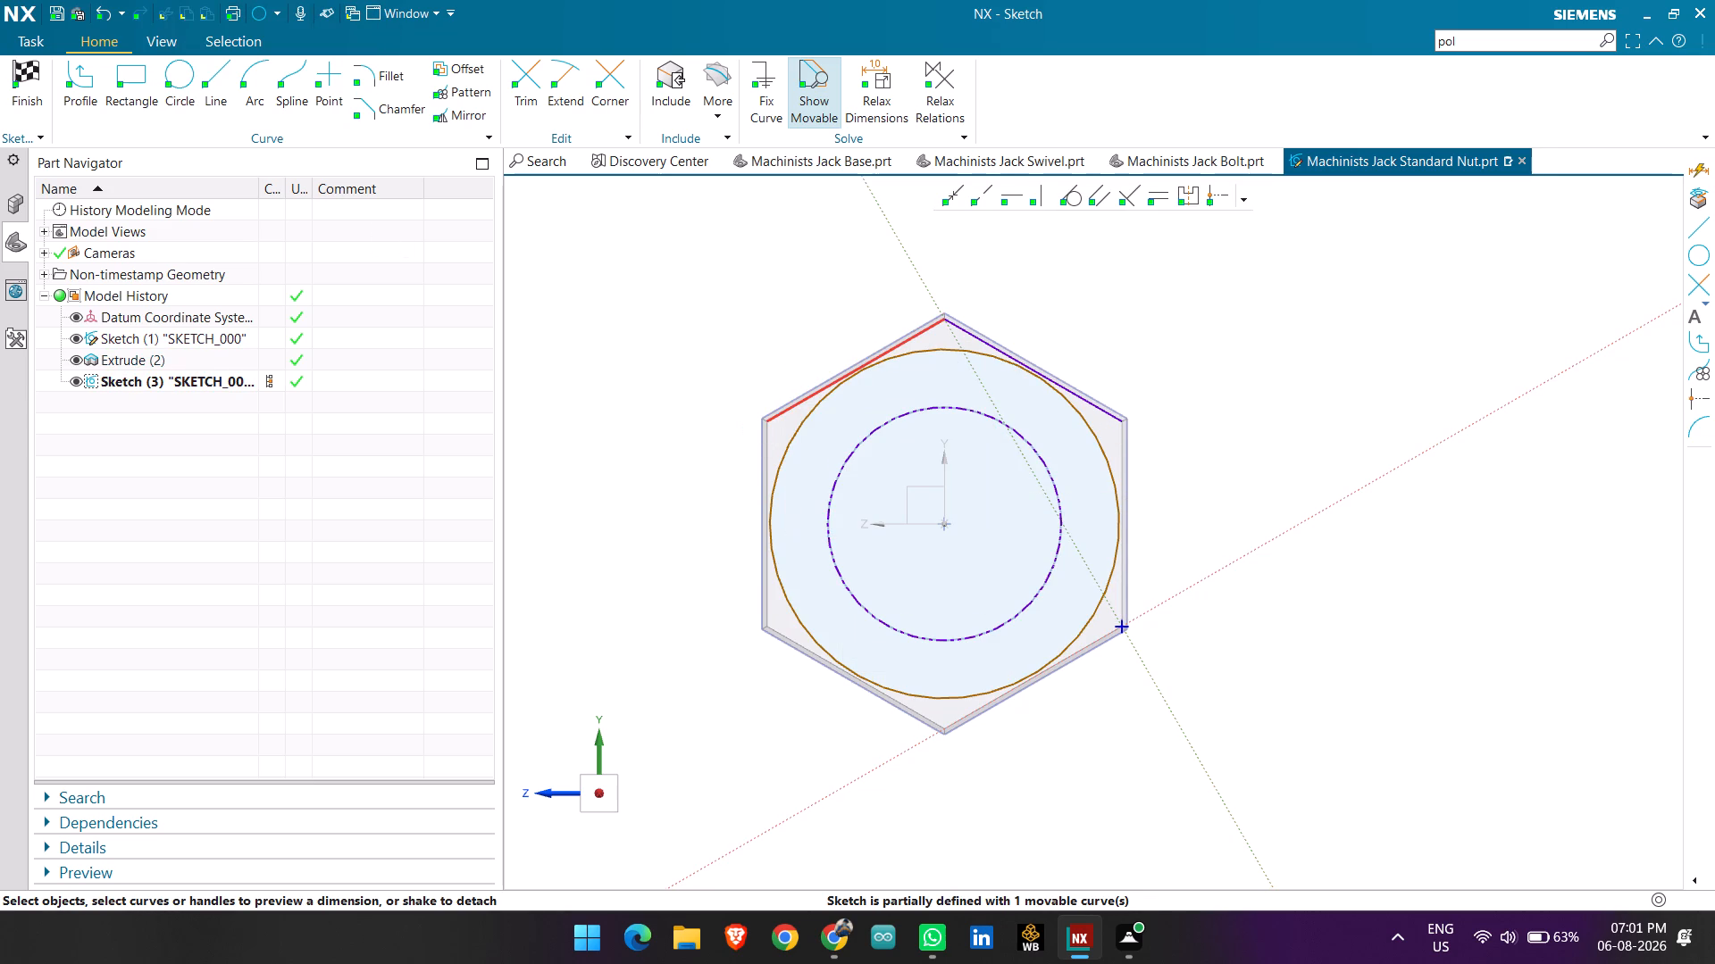
pyautogui.rightClick(787, 413)
pyautogui.click(804, 403)
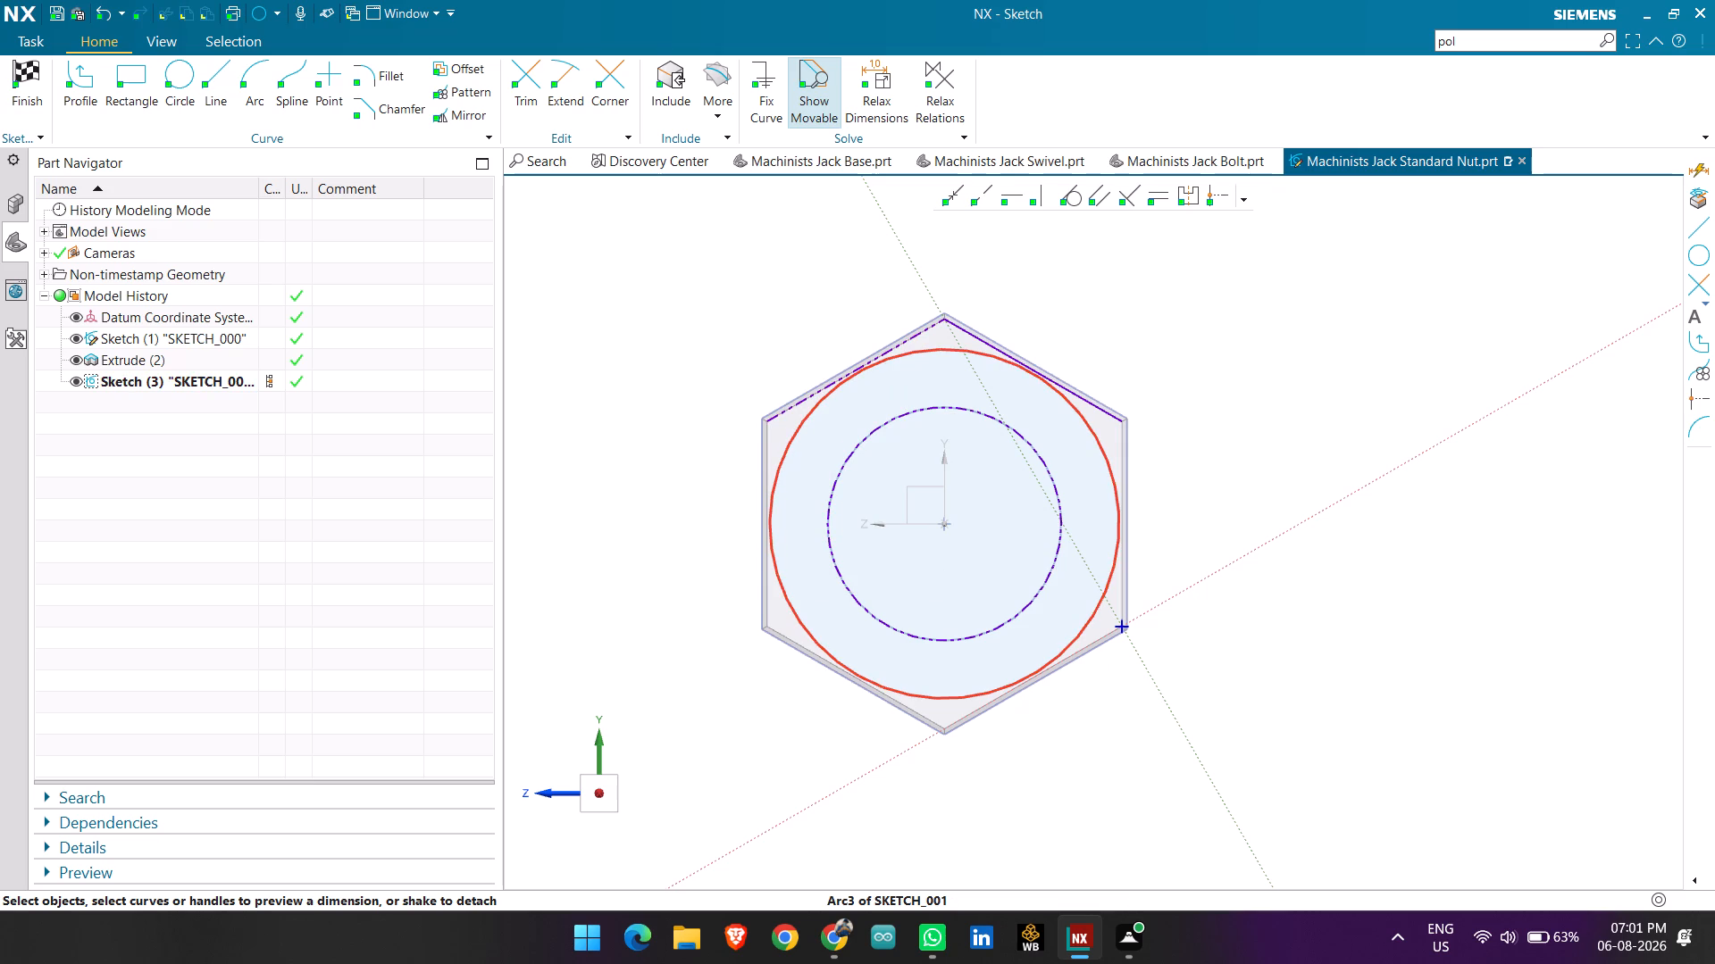
pyautogui.rightClick(980, 339)
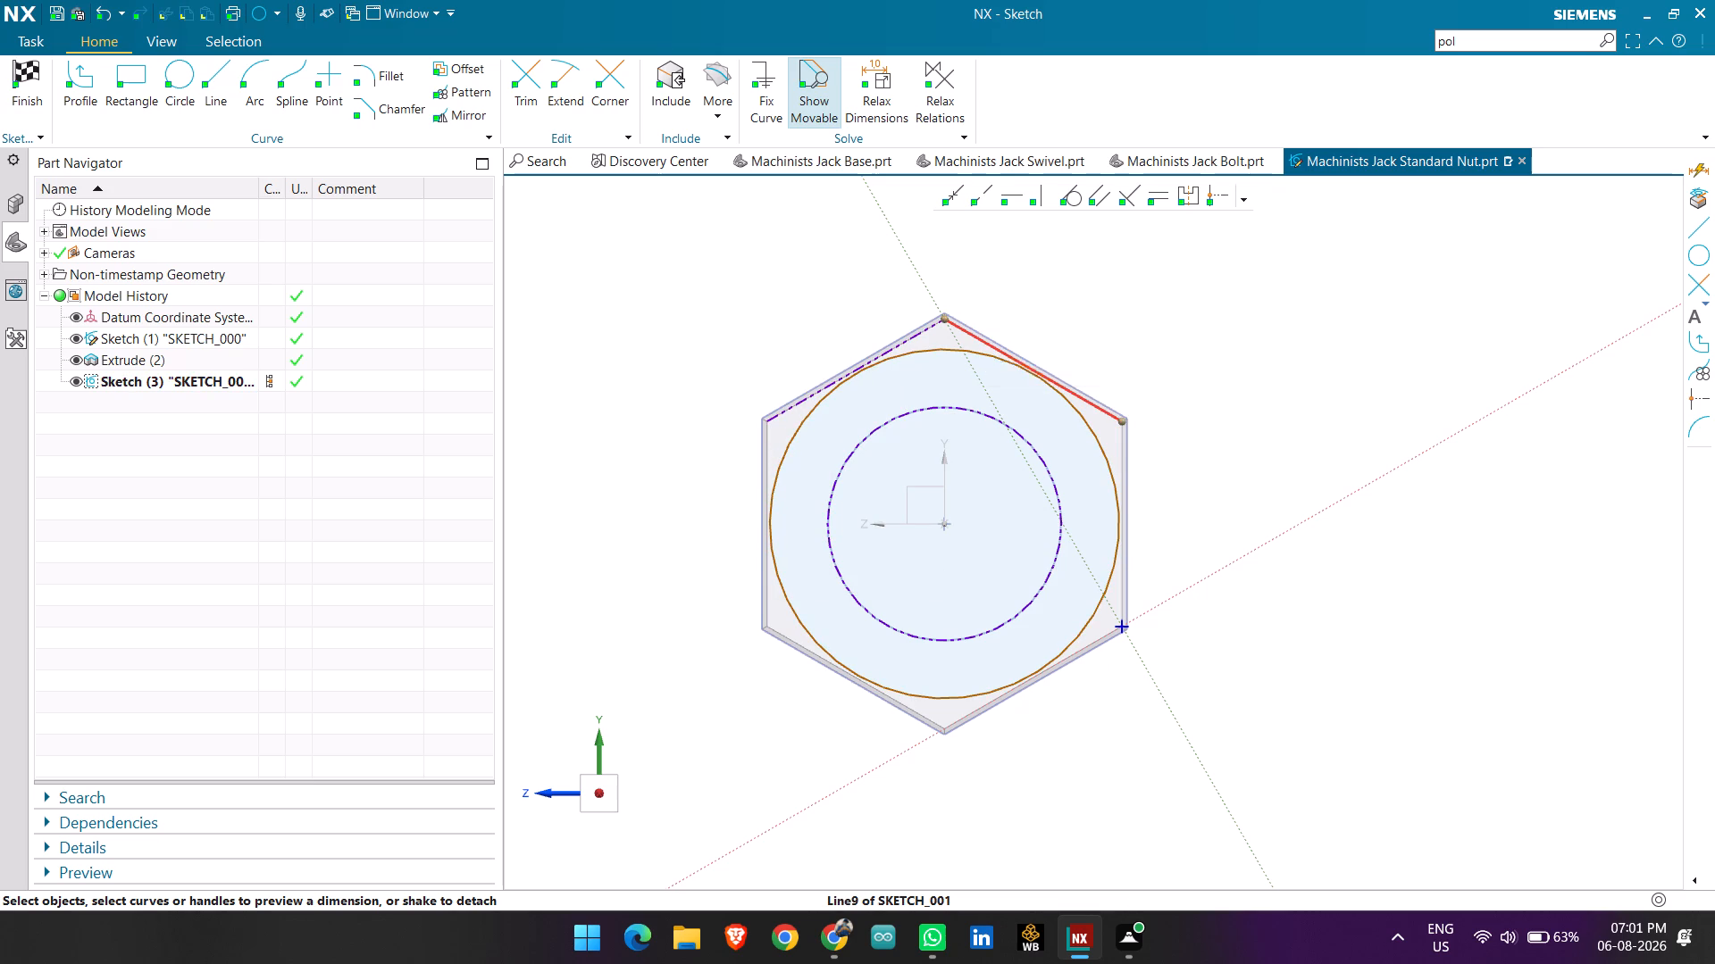
pyautogui.click(991, 326)
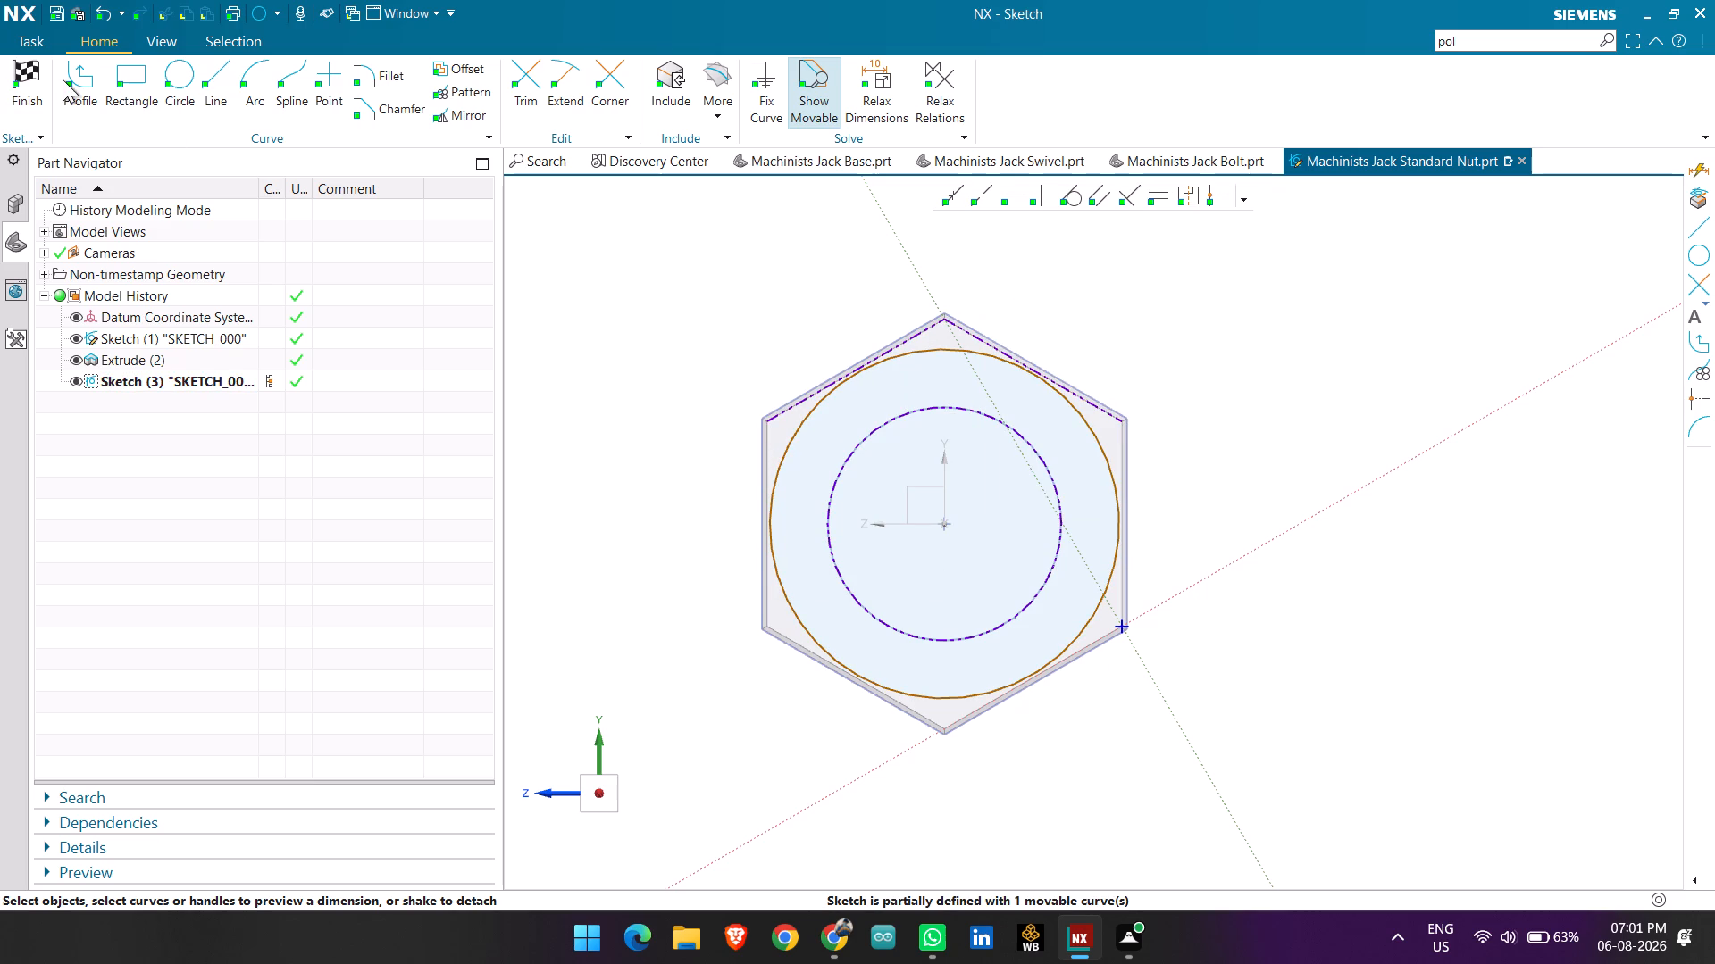
pyautogui.click(39, 80)
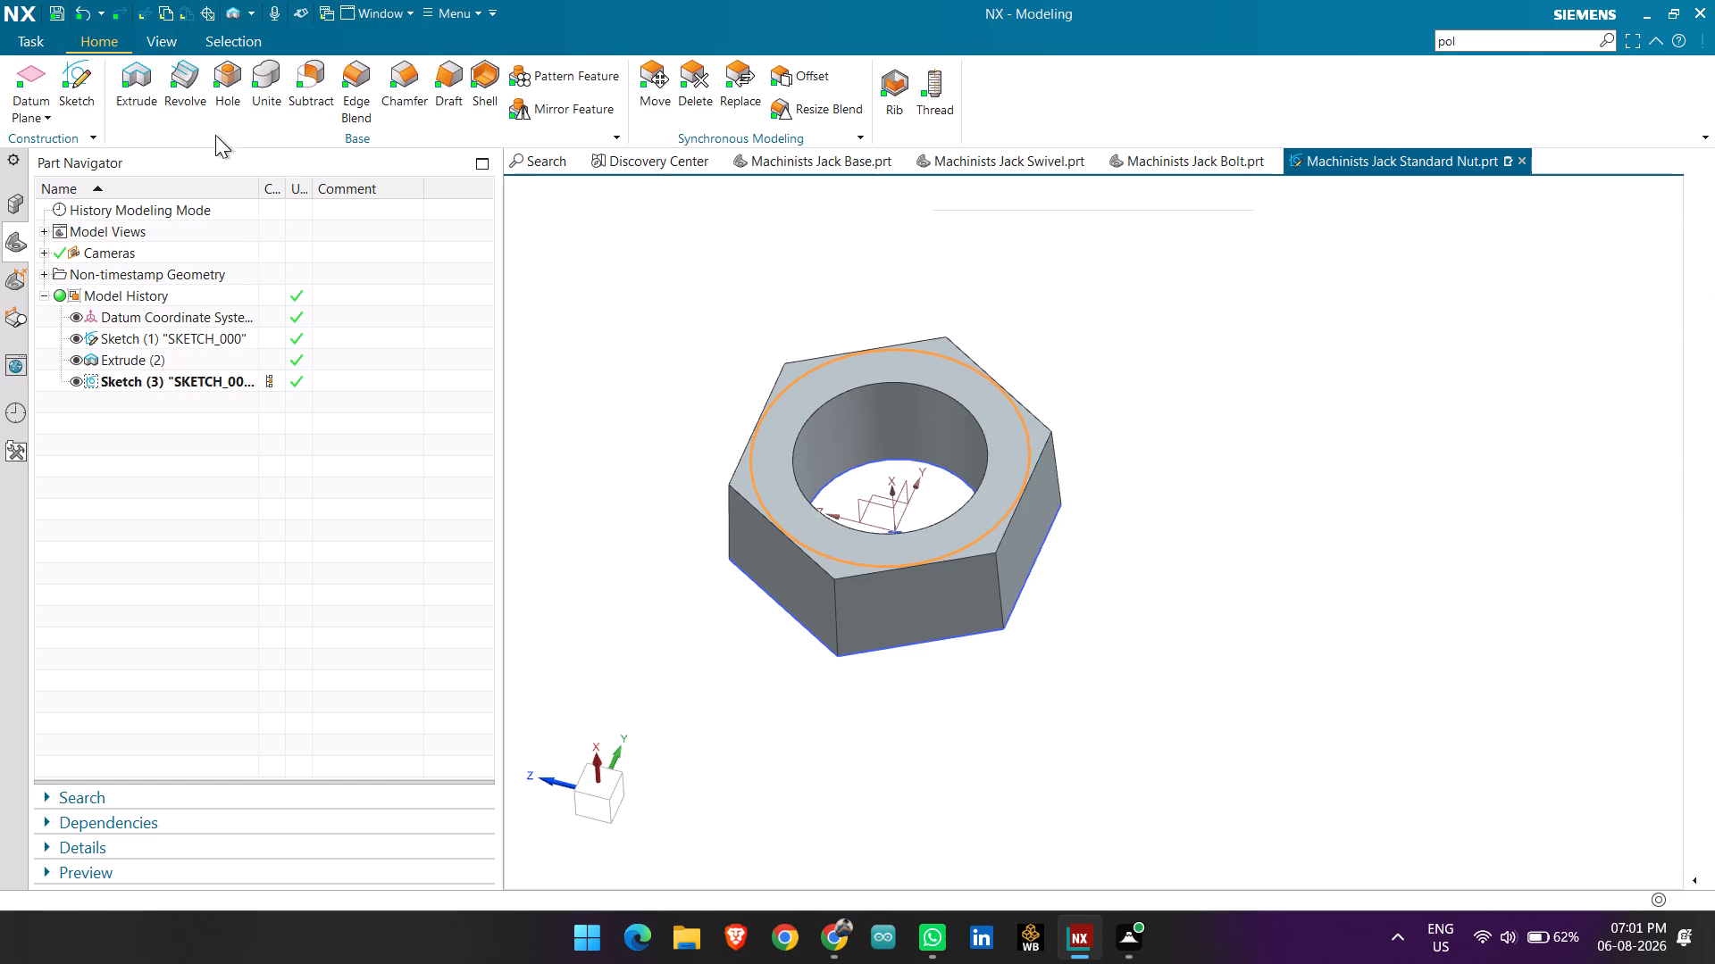
# Set up a 10 mm Extrude of the sketched circle into the nut with Boolean Intersect and a 60° draft from the start limit.
pyautogui.click(134, 88)
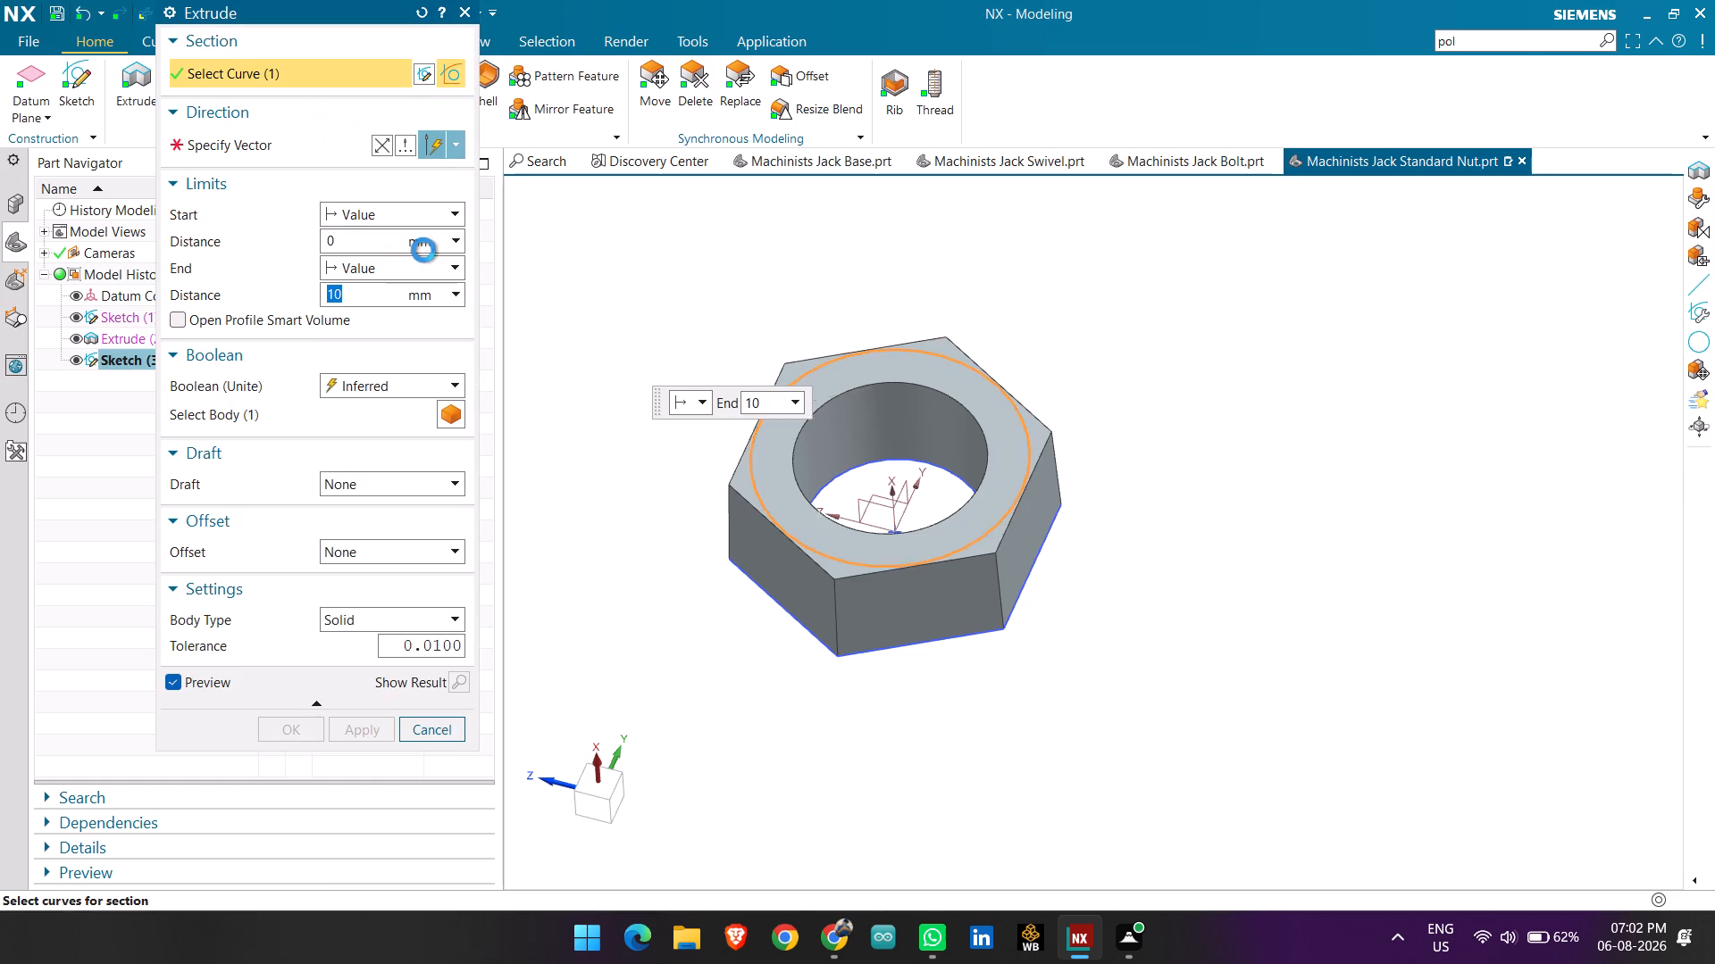
pyautogui.click(389, 387)
pyautogui.click(382, 468)
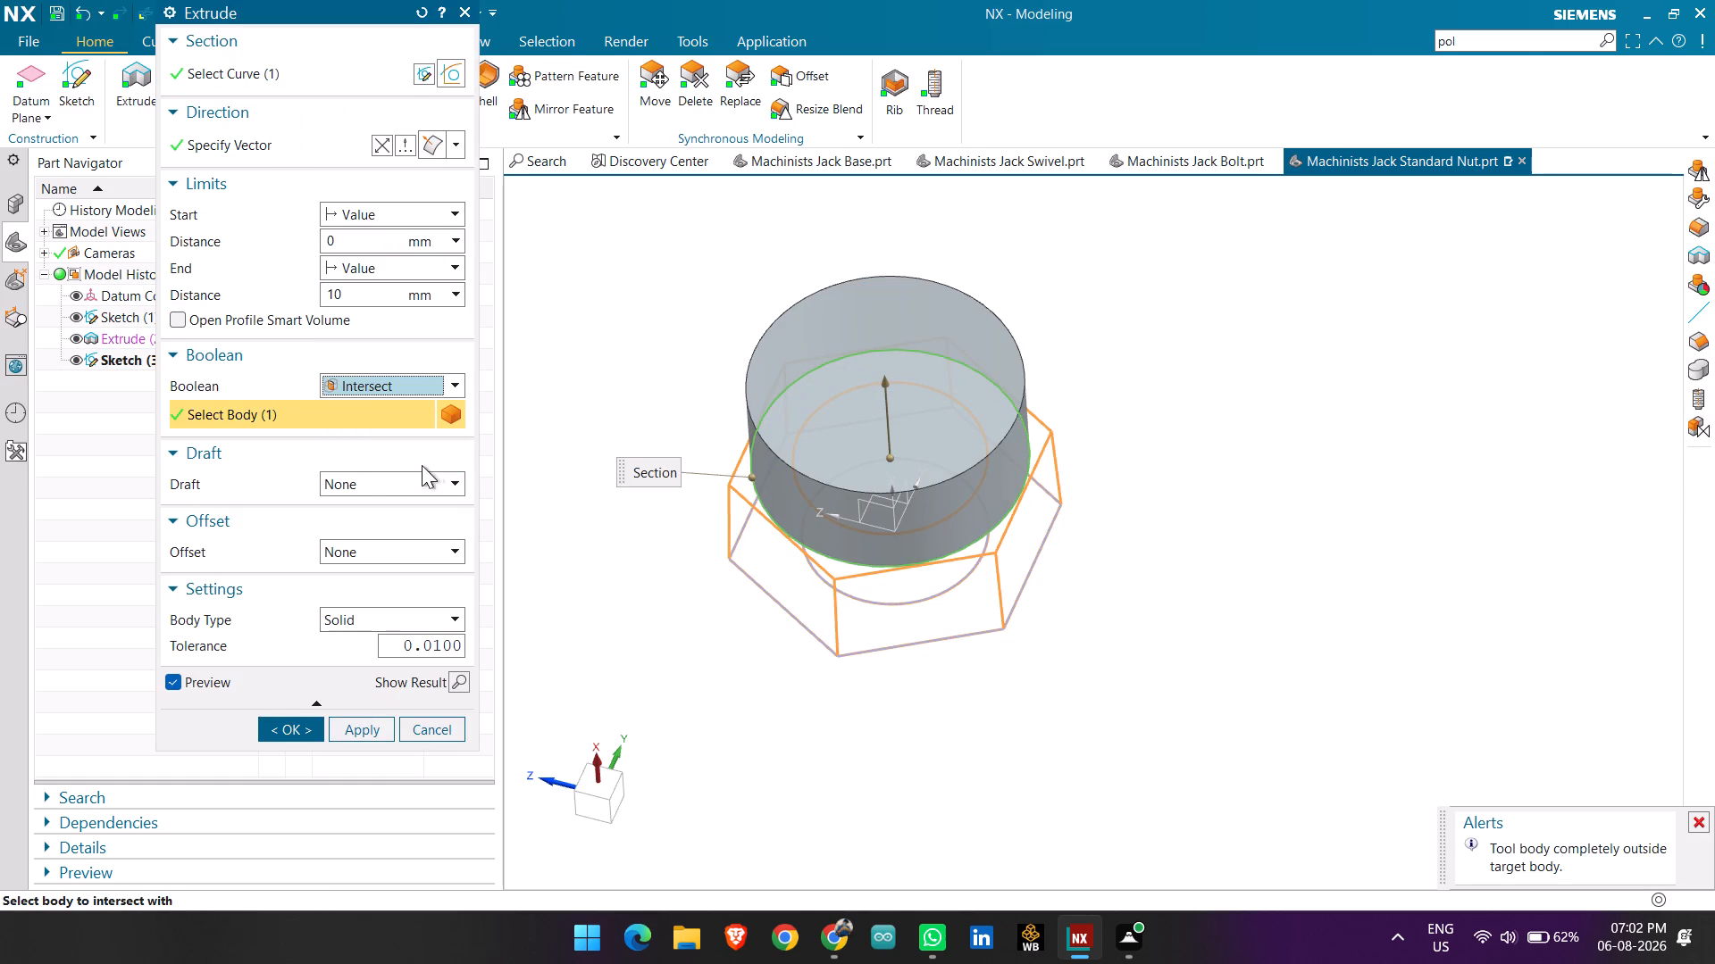
pyautogui.click(414, 482)
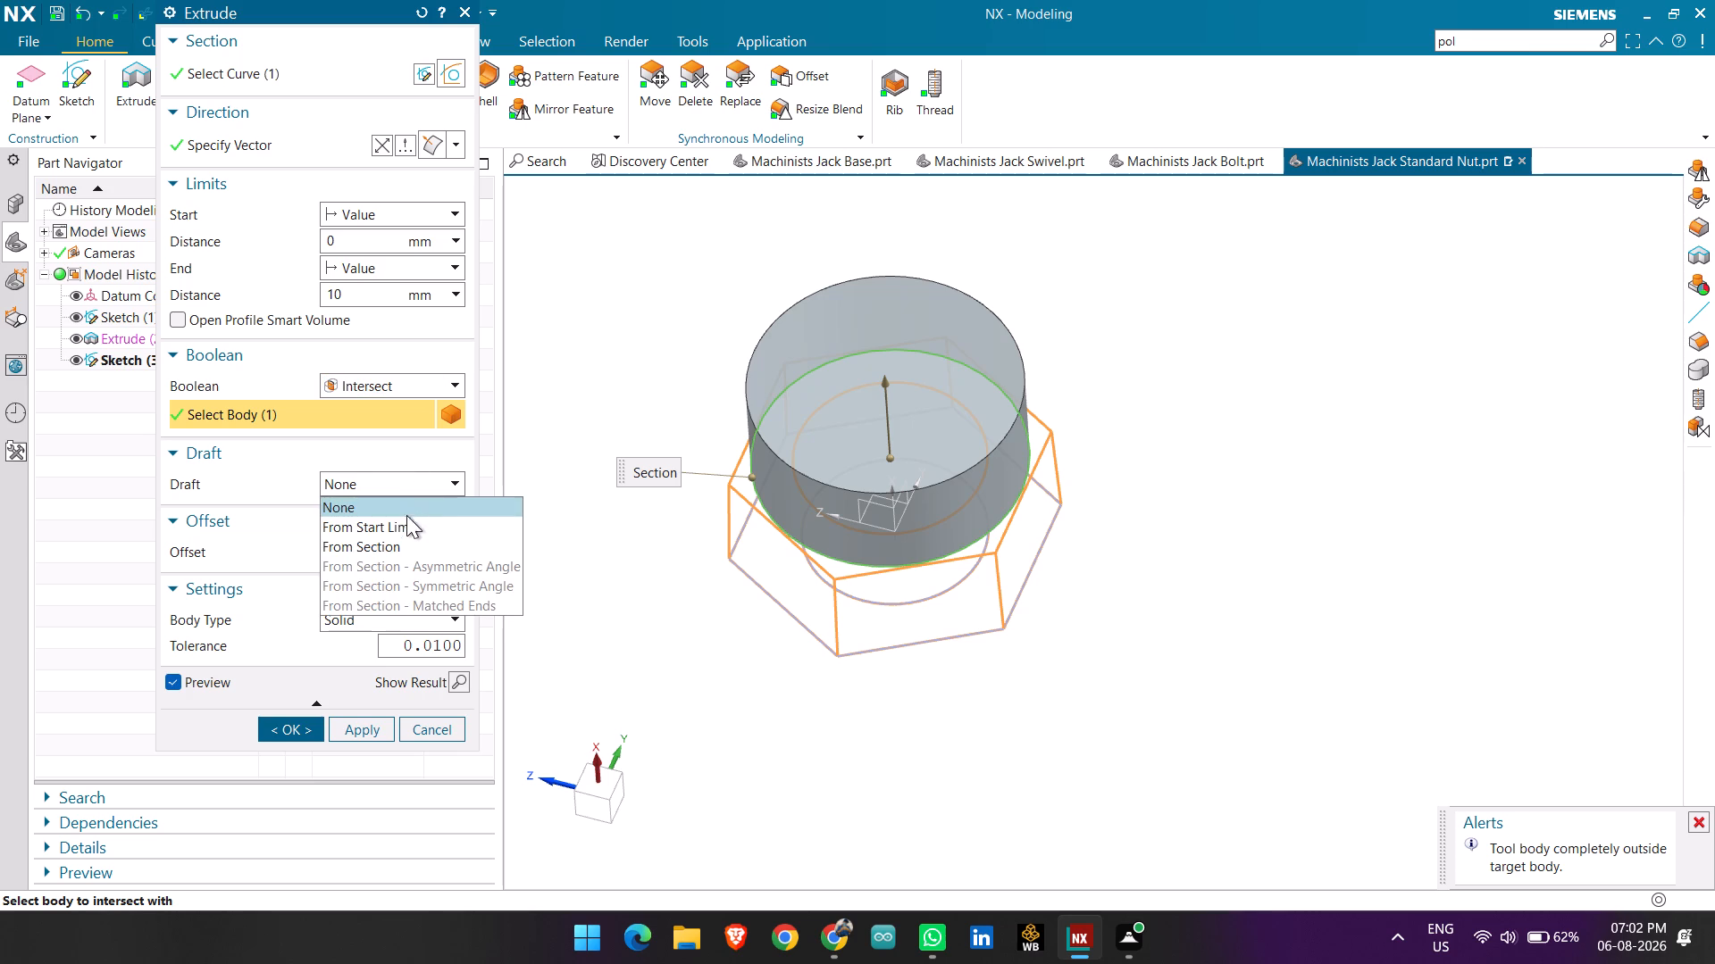
pyautogui.click(402, 528)
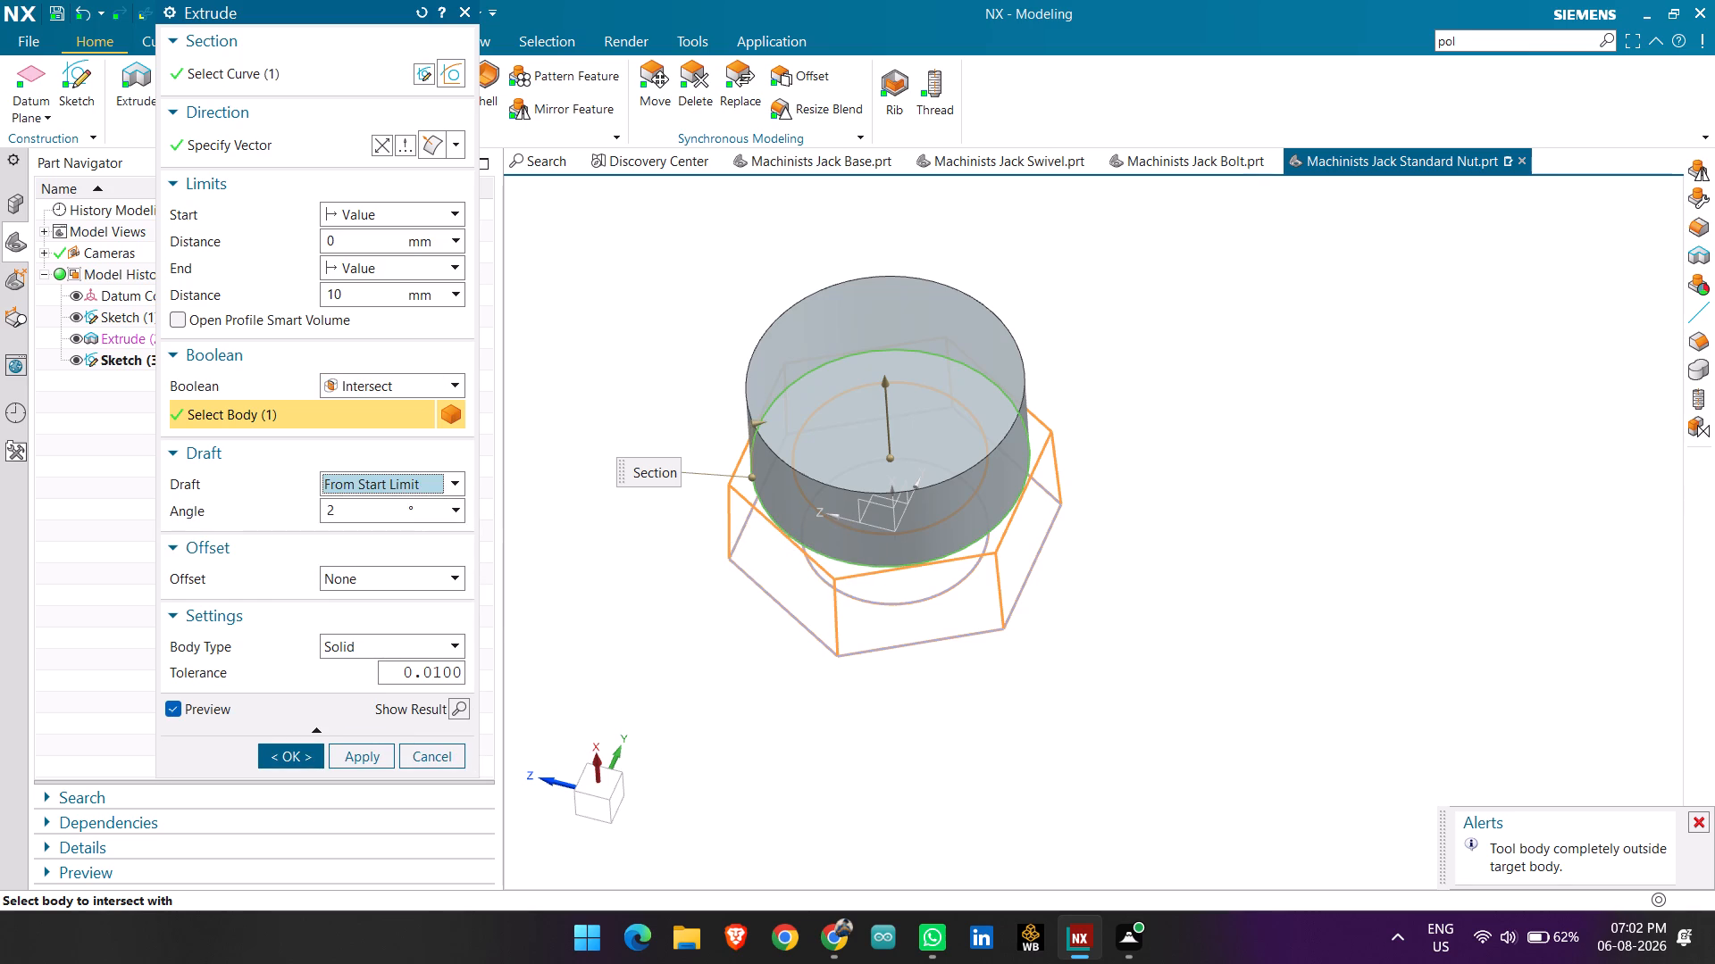
pyautogui.moveTo(361, 511); pyautogui.dragTo(291, 510)
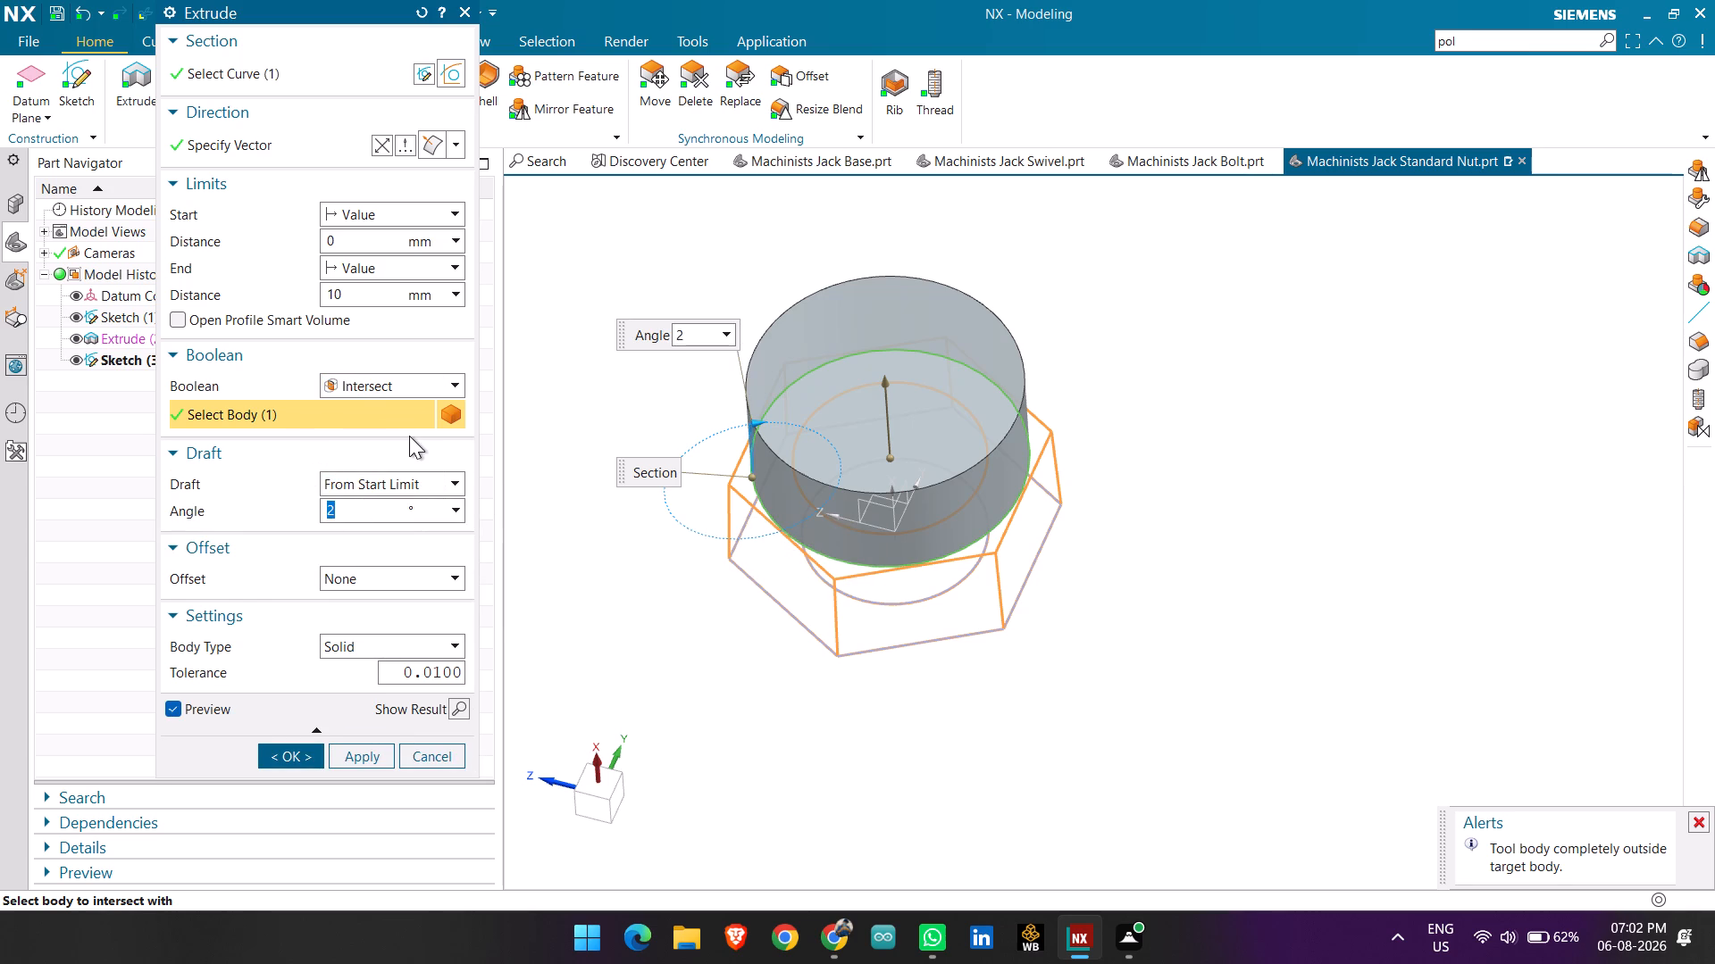
pyautogui.press('BackSpace')
pyautogui.write('60')
pyautogui.press('Return')
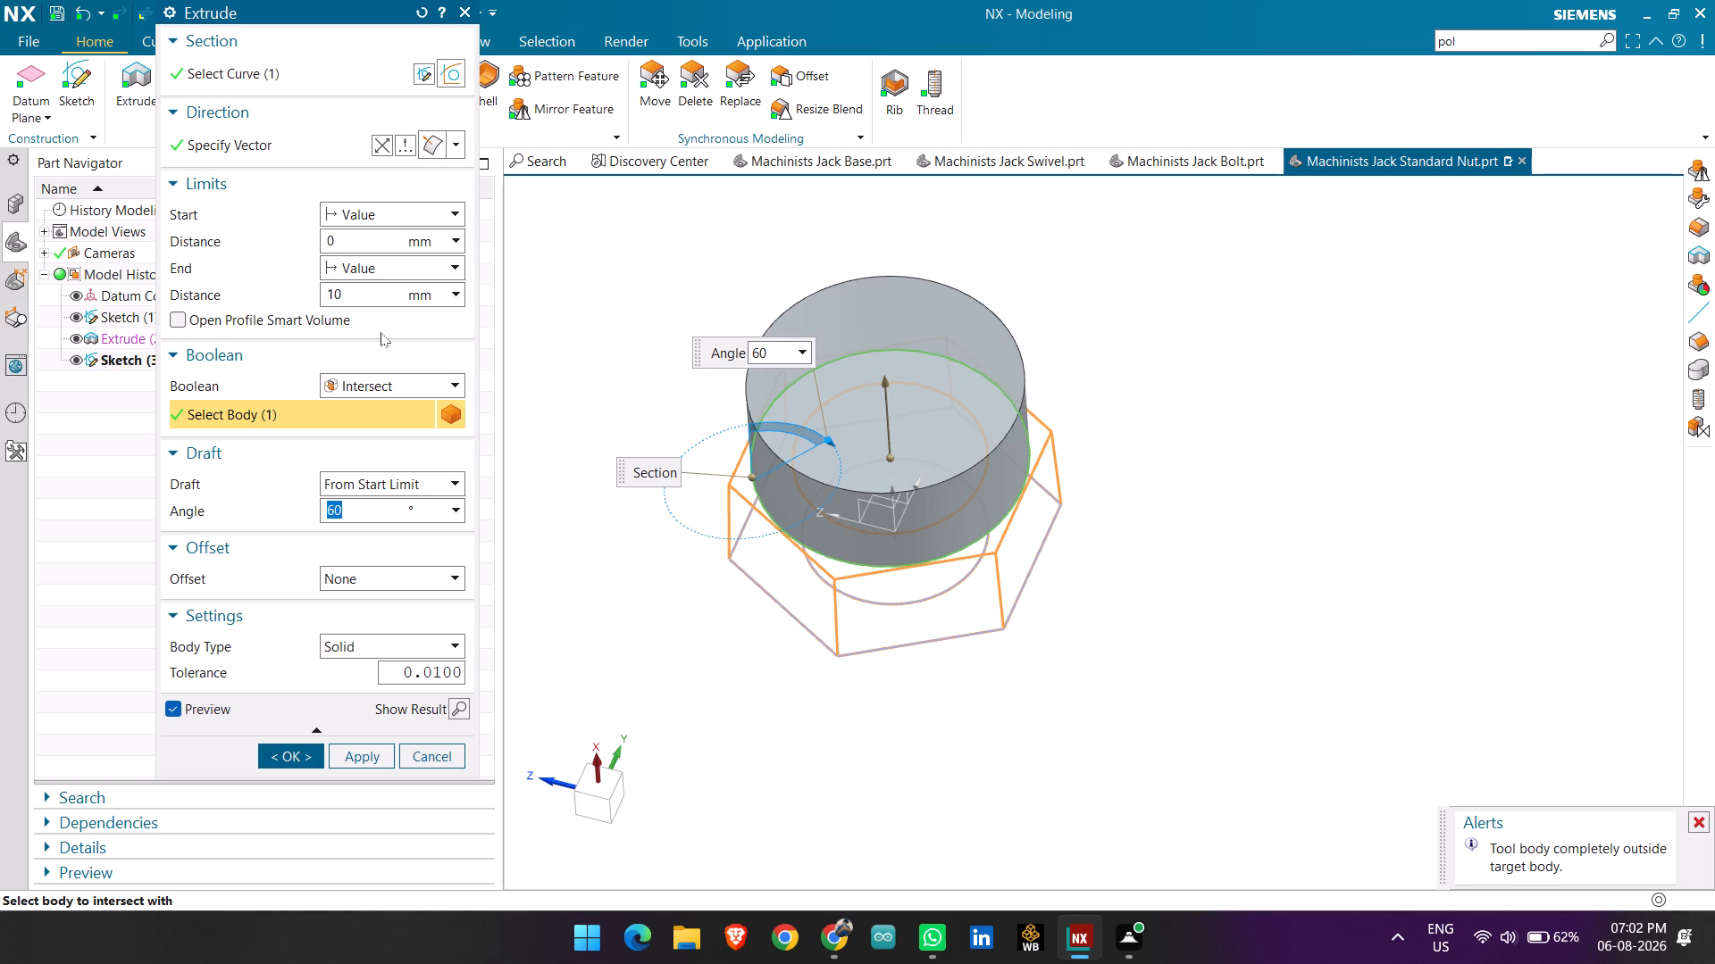
pyautogui.click(380, 142)
# Set the extrusion's draft angle to -60° and complete the intersecting extrusion that chamfers the nut's upper corners.
pyautogui.moveTo(747, 685); pyautogui.dragTo(756, 676, button='middle')
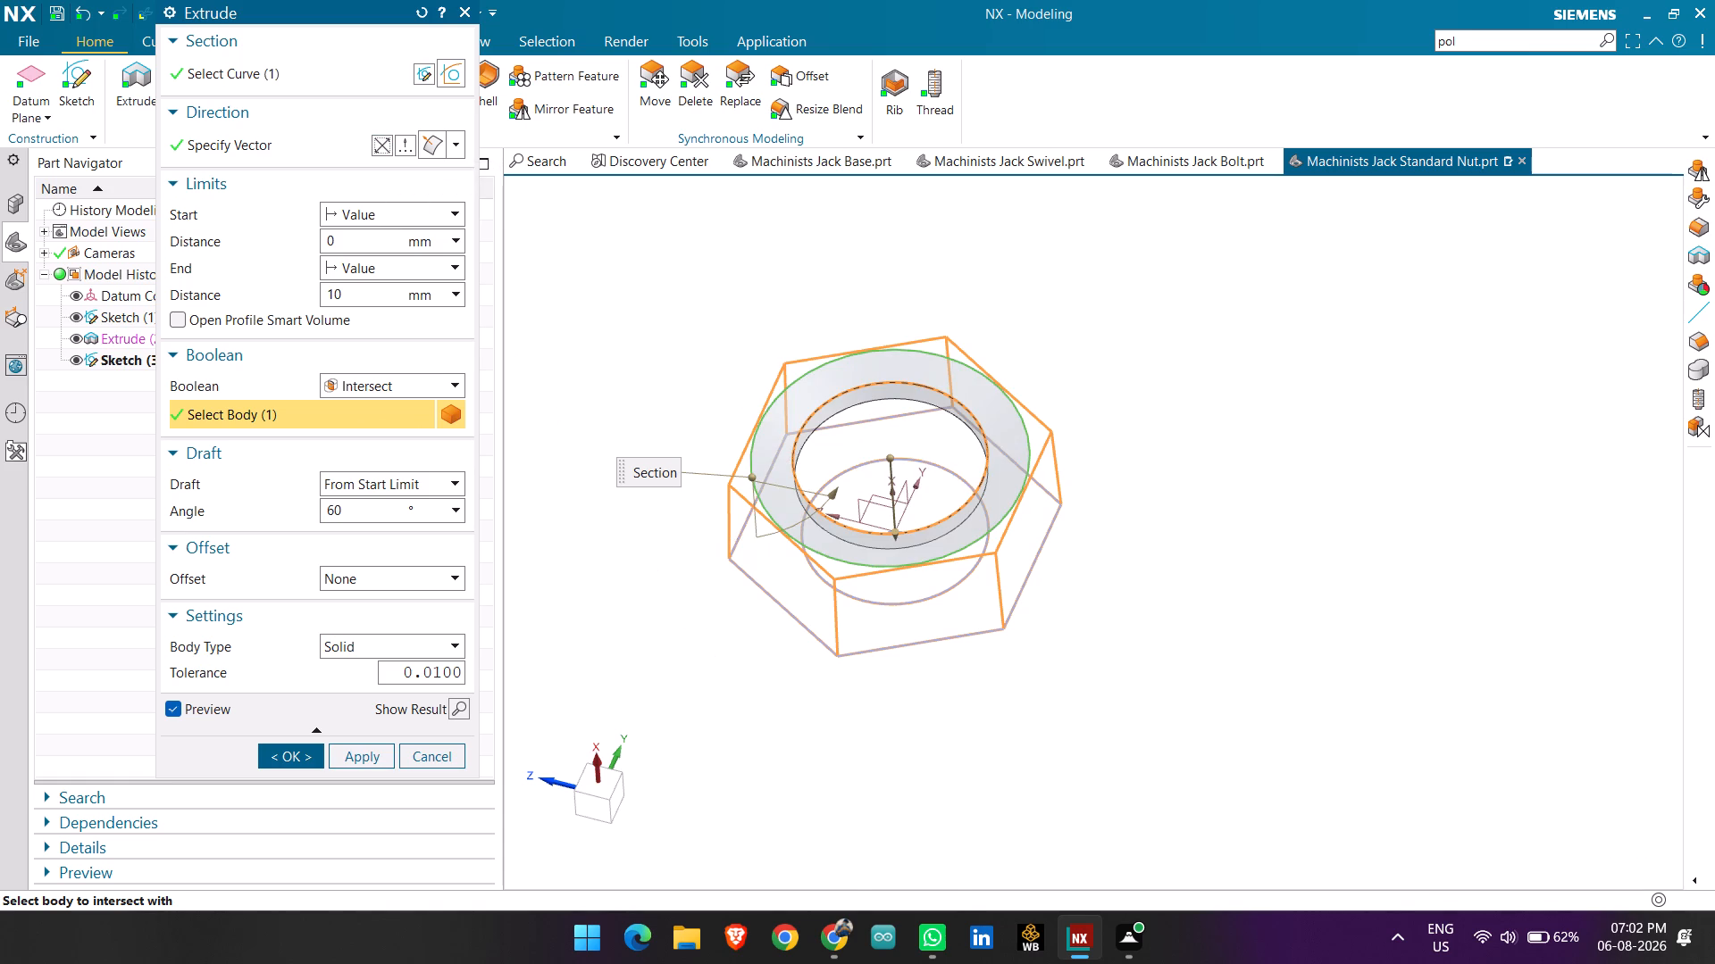
pyautogui.moveTo(756, 676); pyautogui.dragTo(744, 683, button='middle')
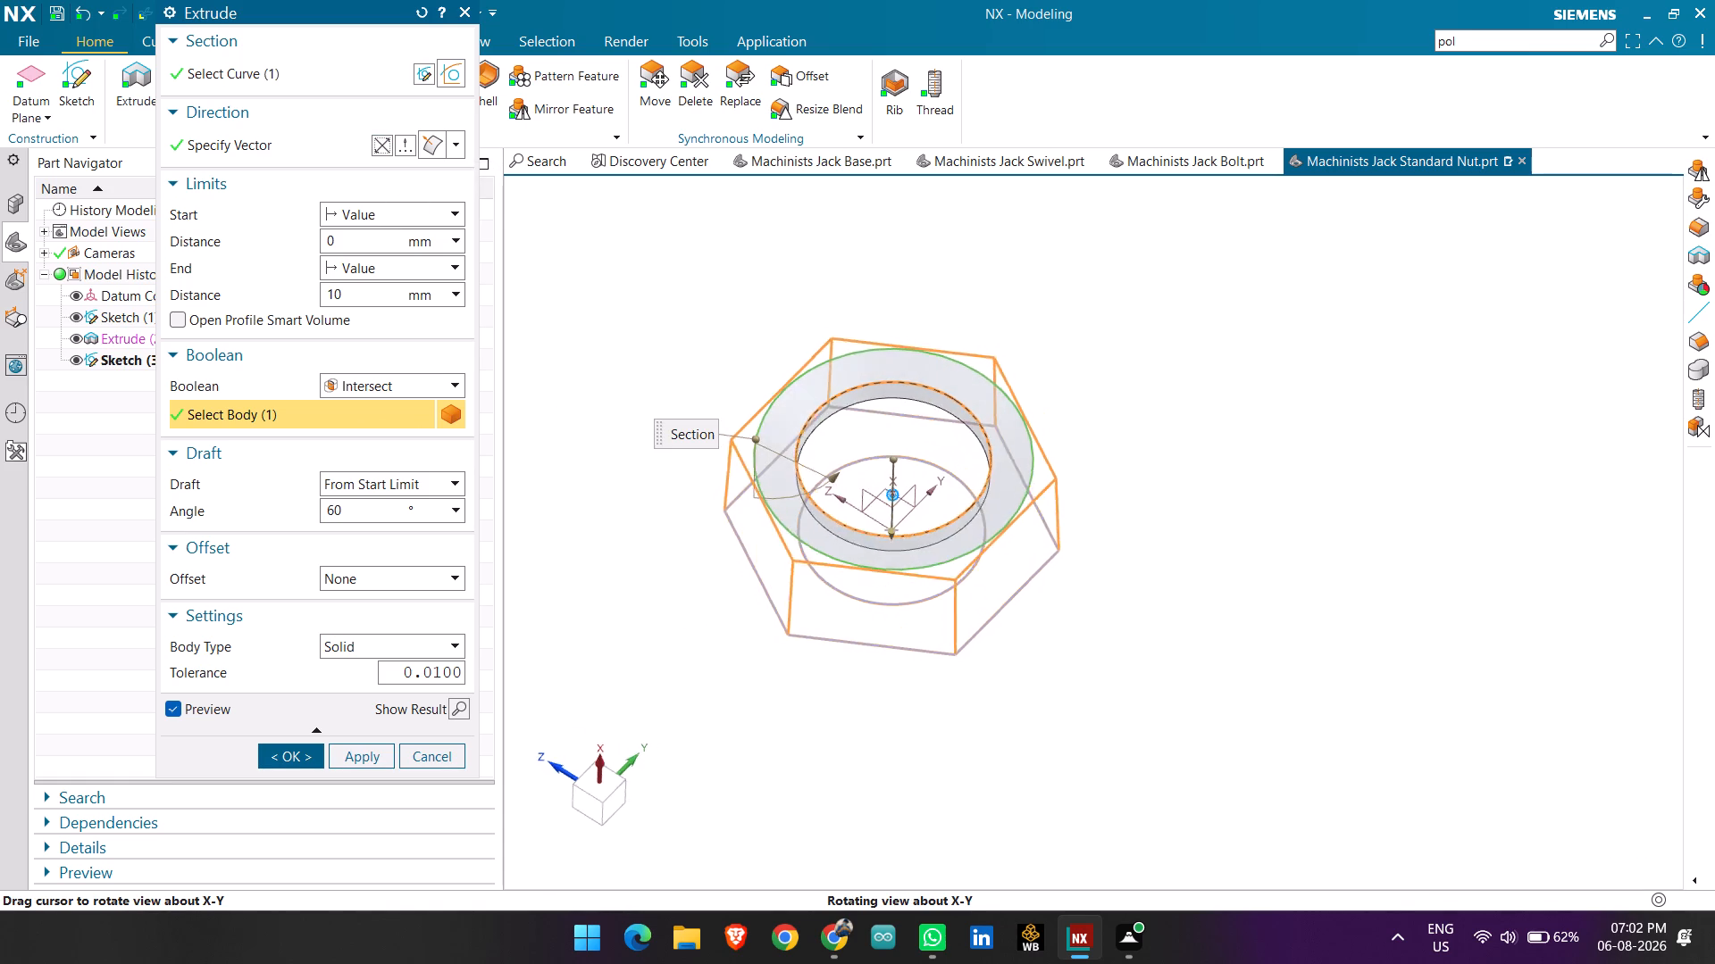
pyautogui.moveTo(744, 683); pyautogui.dragTo(777, 675, button='middle')
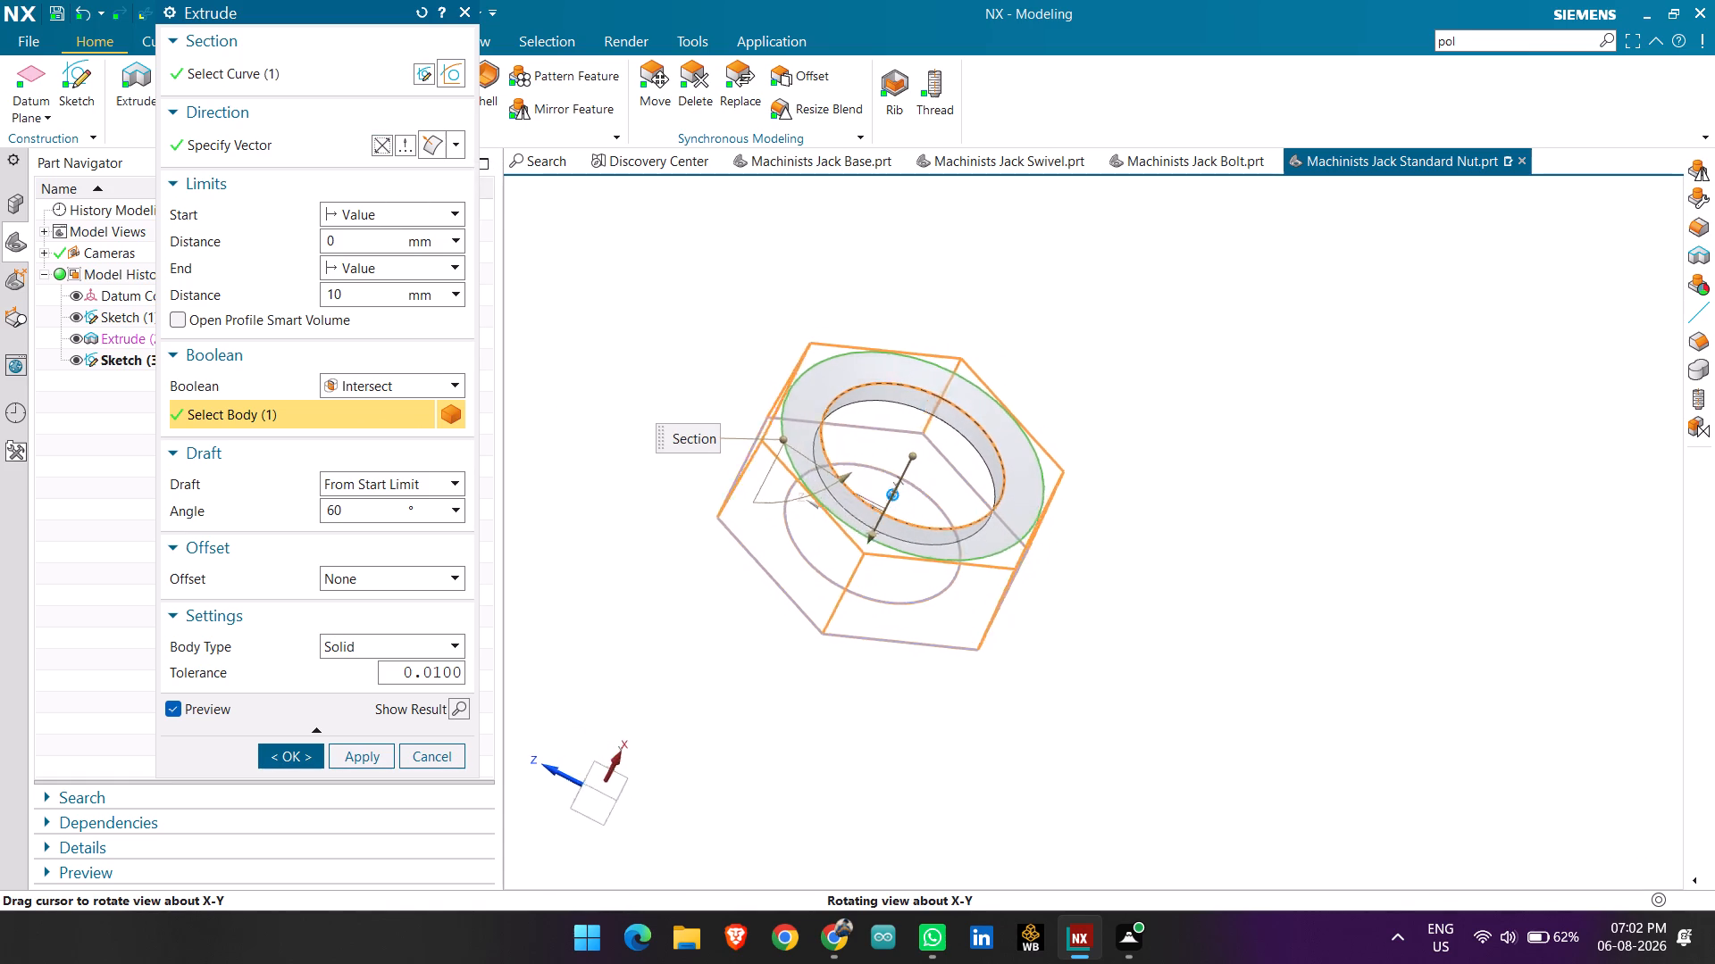
pyautogui.moveTo(777, 675); pyautogui.dragTo(760, 677, button='middle')
pyautogui.click(329, 510)
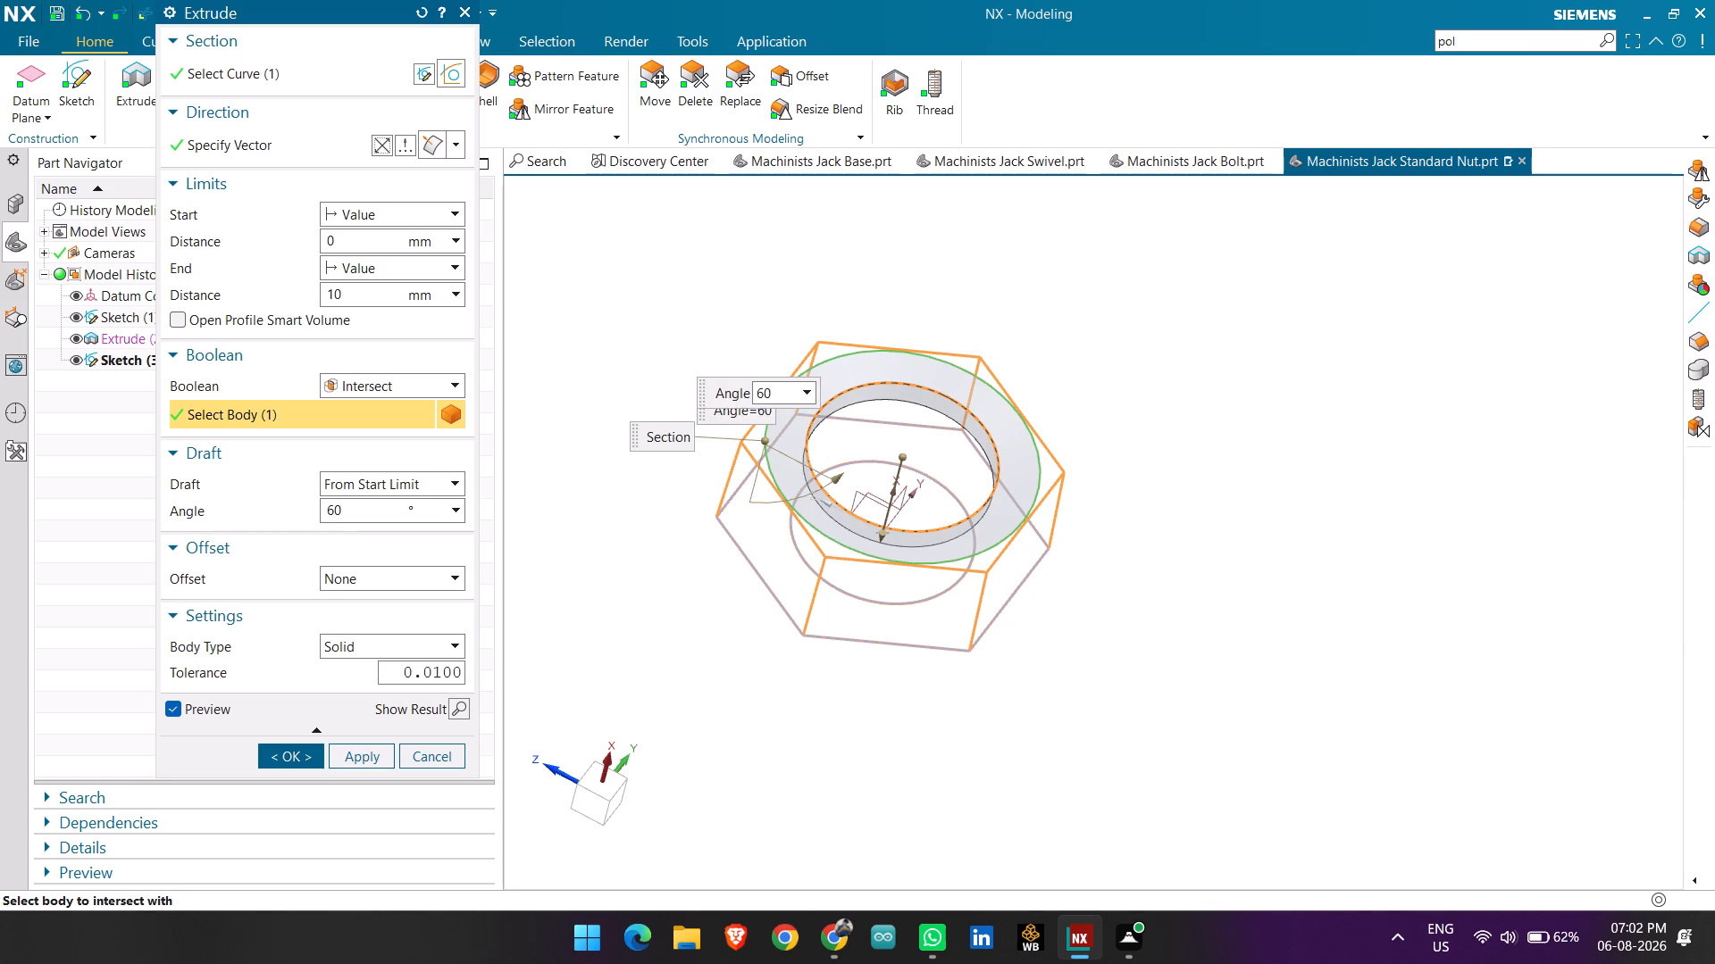
pyautogui.press('-')
pyautogui.press('Return')
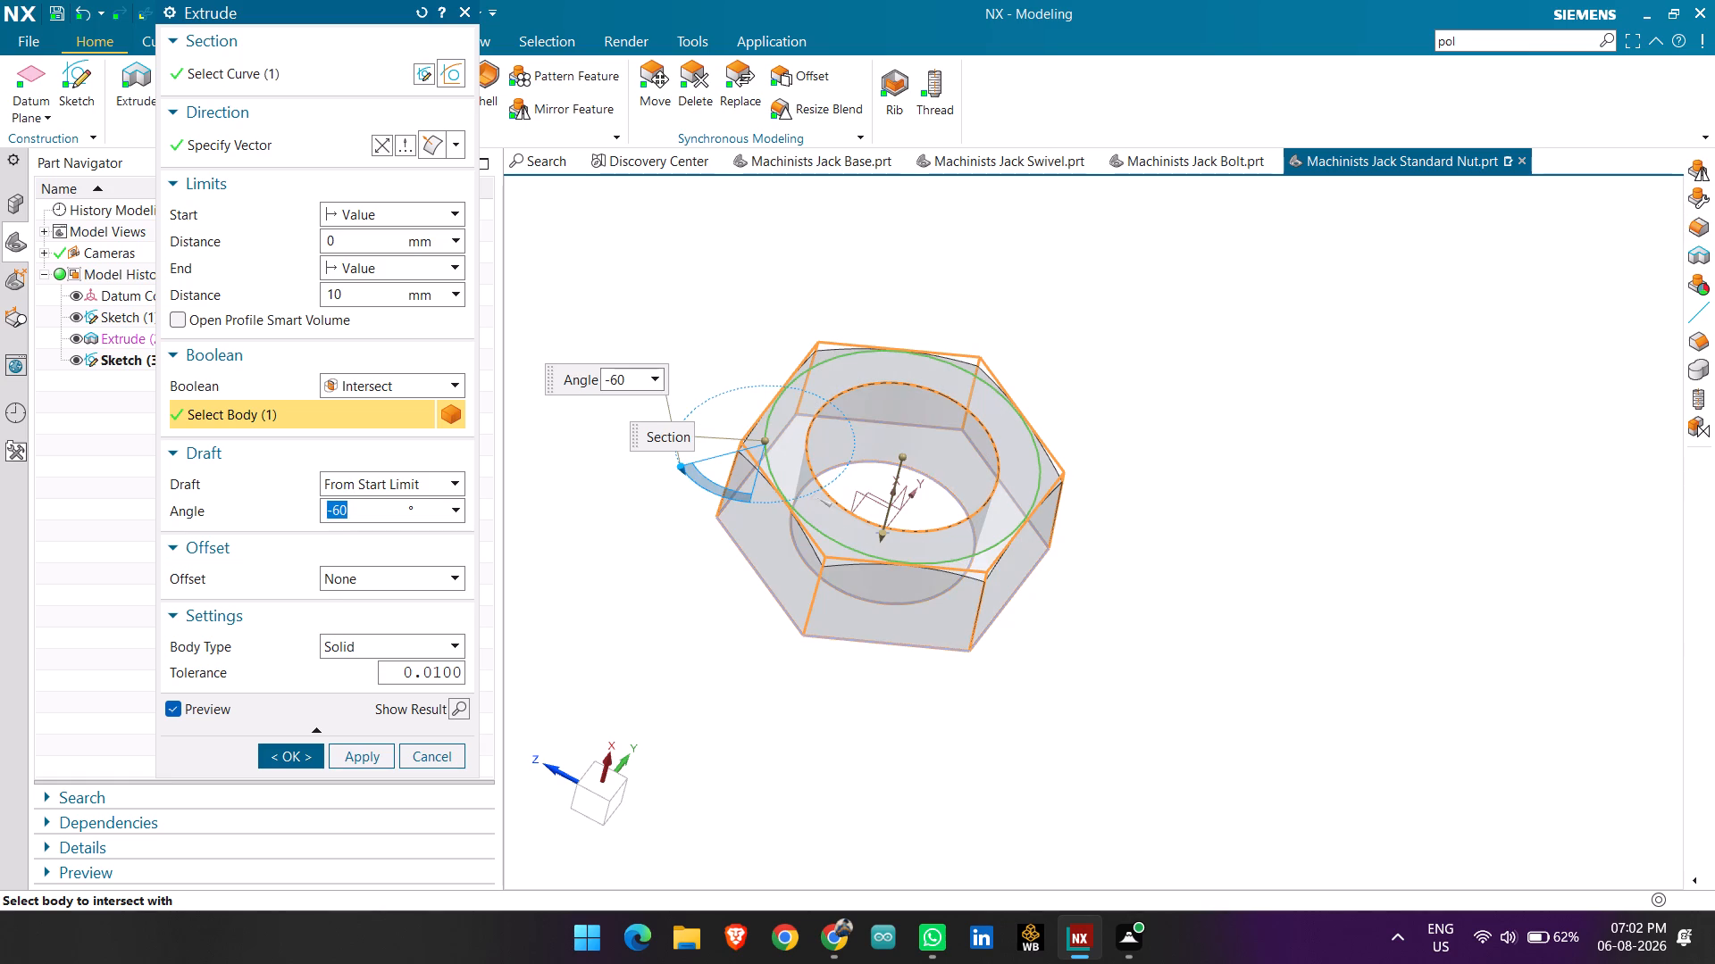
pyautogui.moveTo(1092, 700); pyautogui.dragTo(985, 667, button='middle')
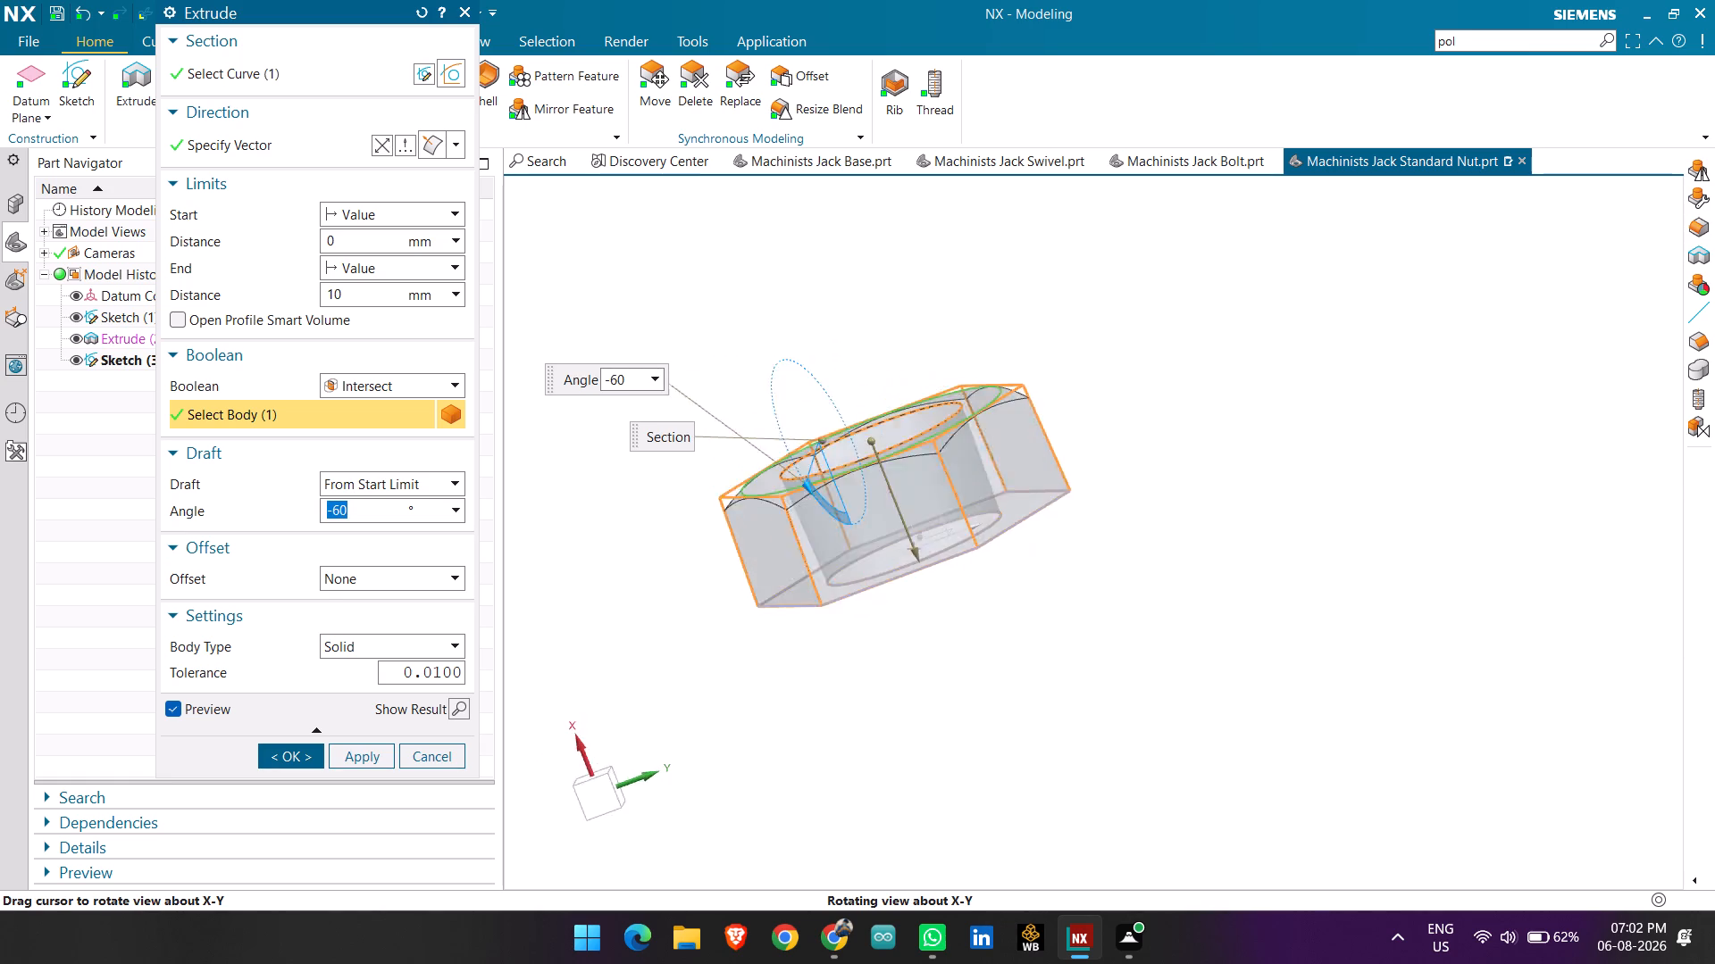
pyautogui.moveTo(985, 667); pyautogui.dragTo(1023, 656, button='middle')
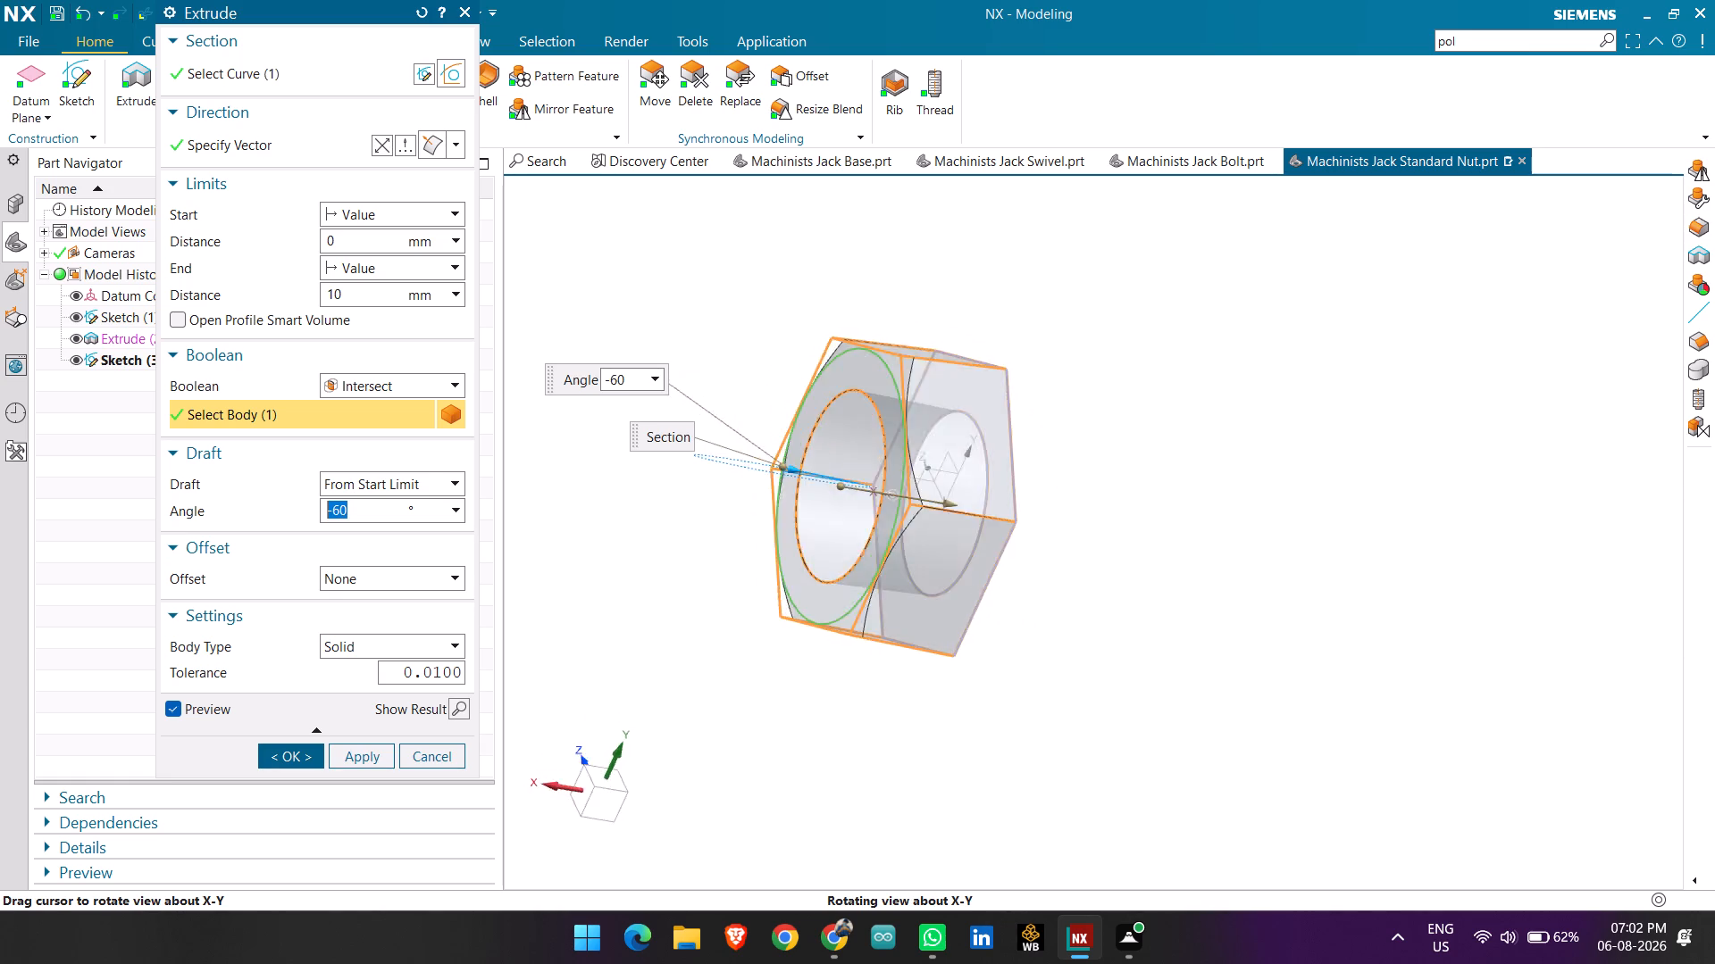
pyautogui.moveTo(1023, 656); pyautogui.dragTo(1004, 605, button='middle')
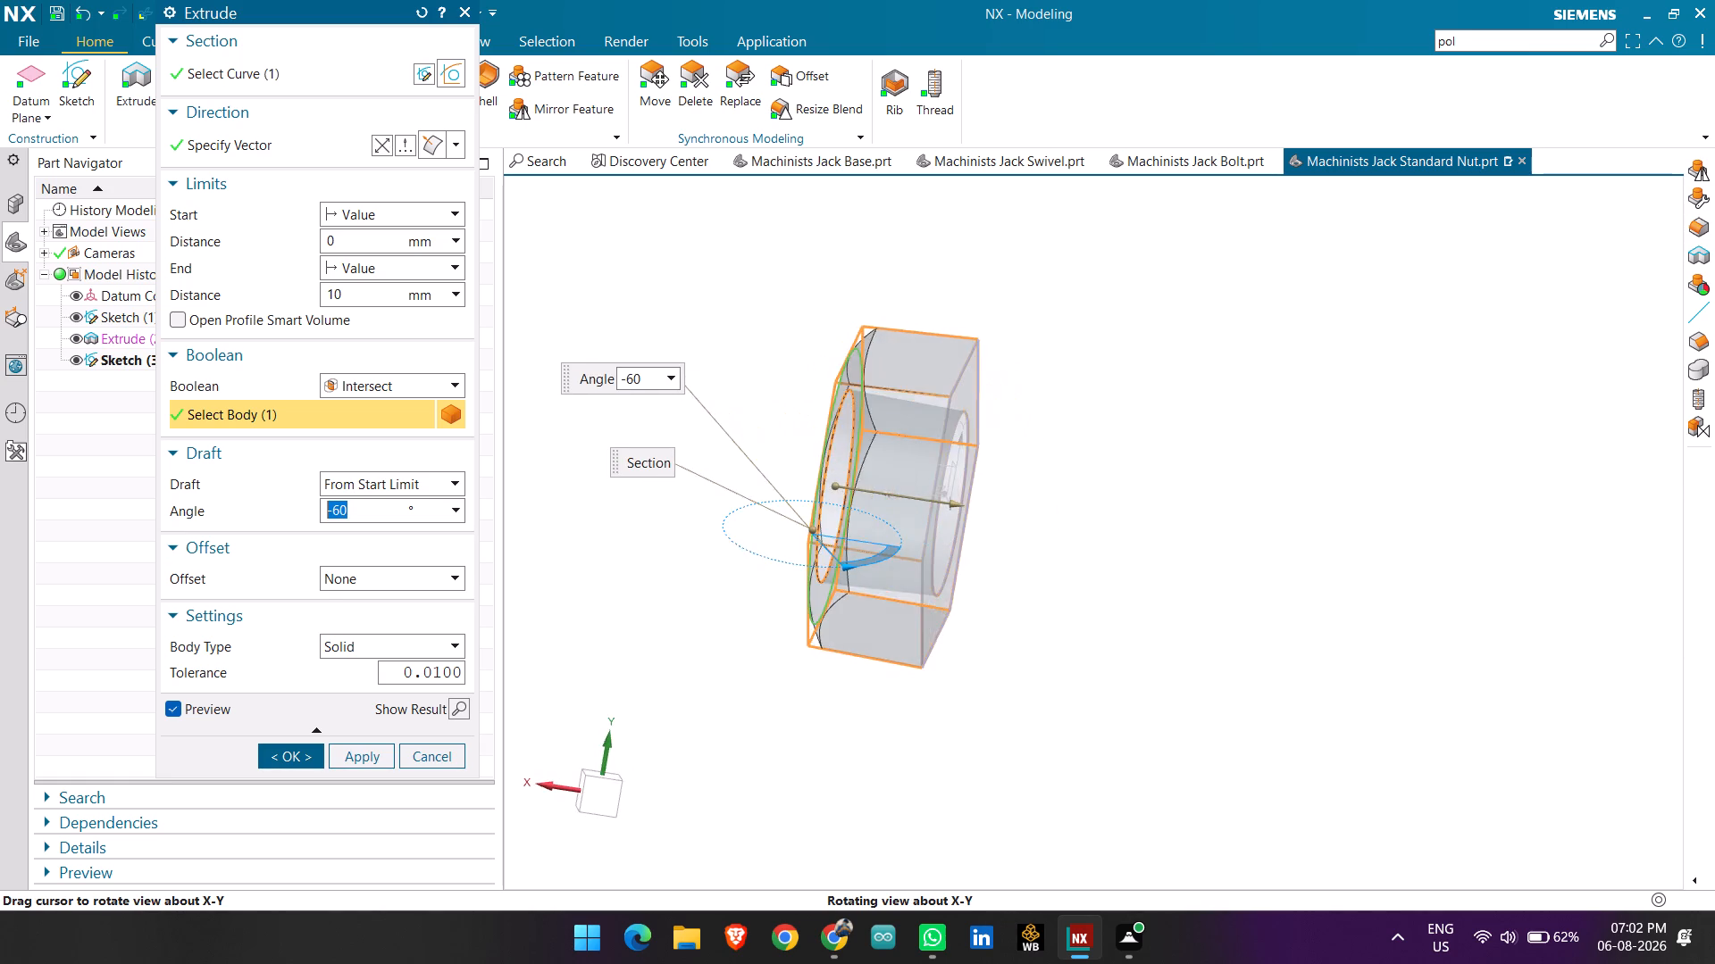
pyautogui.moveTo(1004, 605); pyautogui.dragTo(895, 687, button='middle')
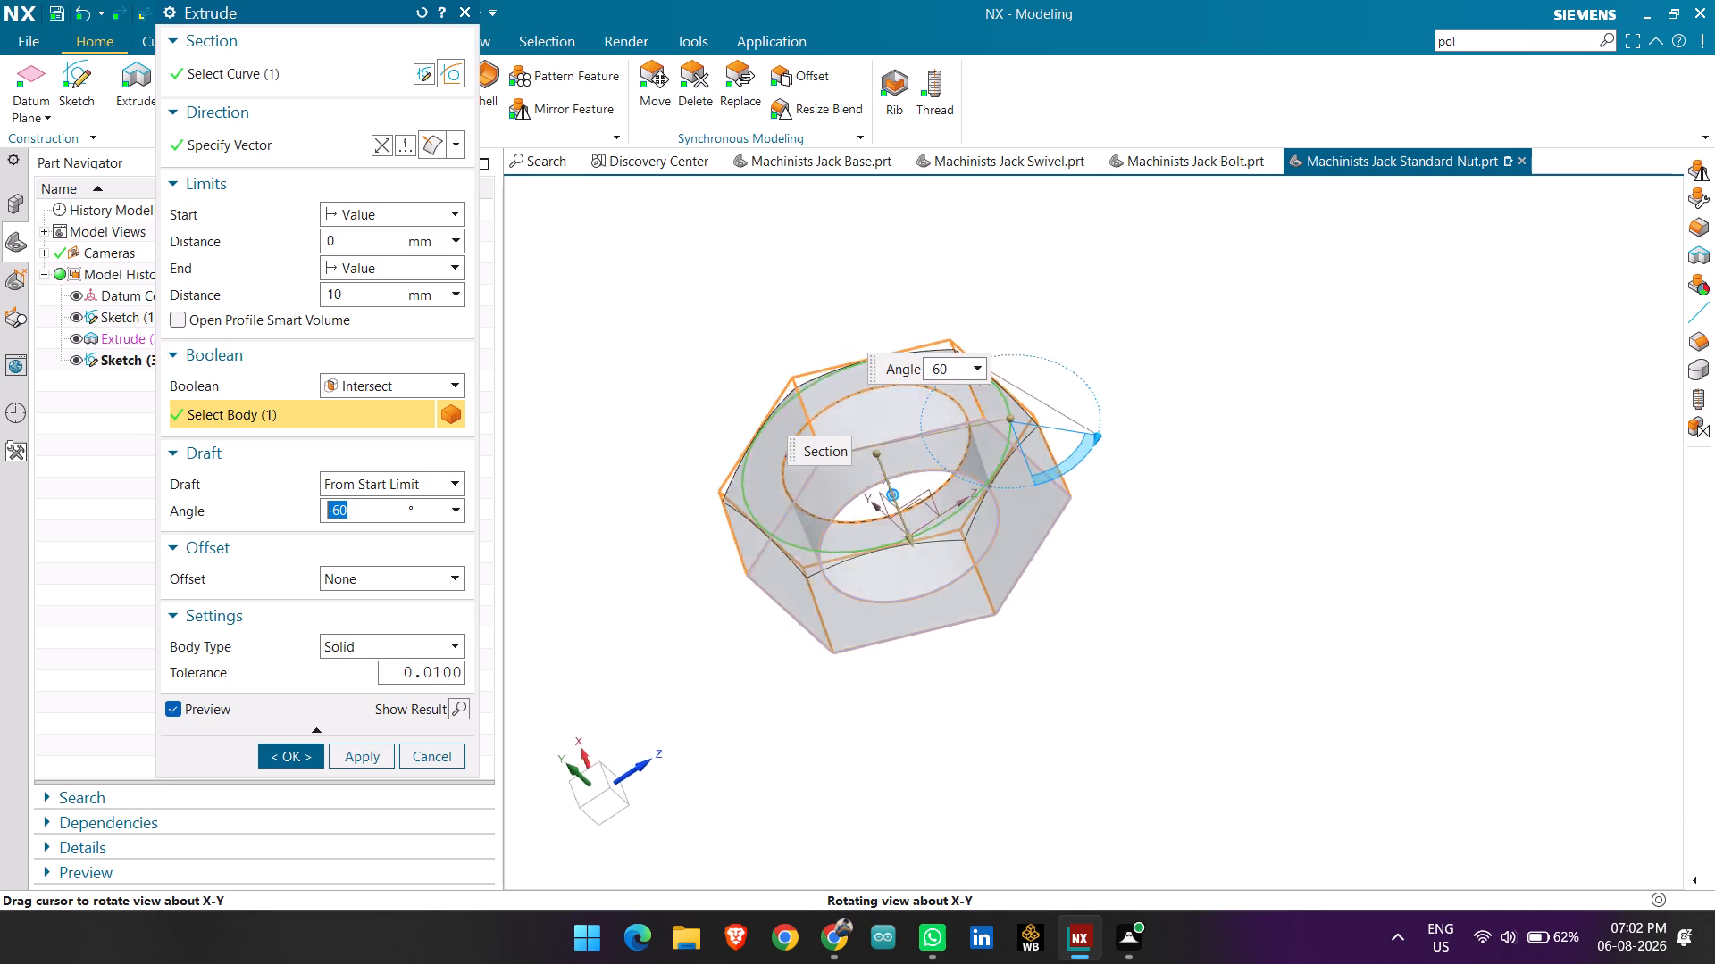
pyautogui.moveTo(895, 687); pyautogui.dragTo(981, 709, button='middle')
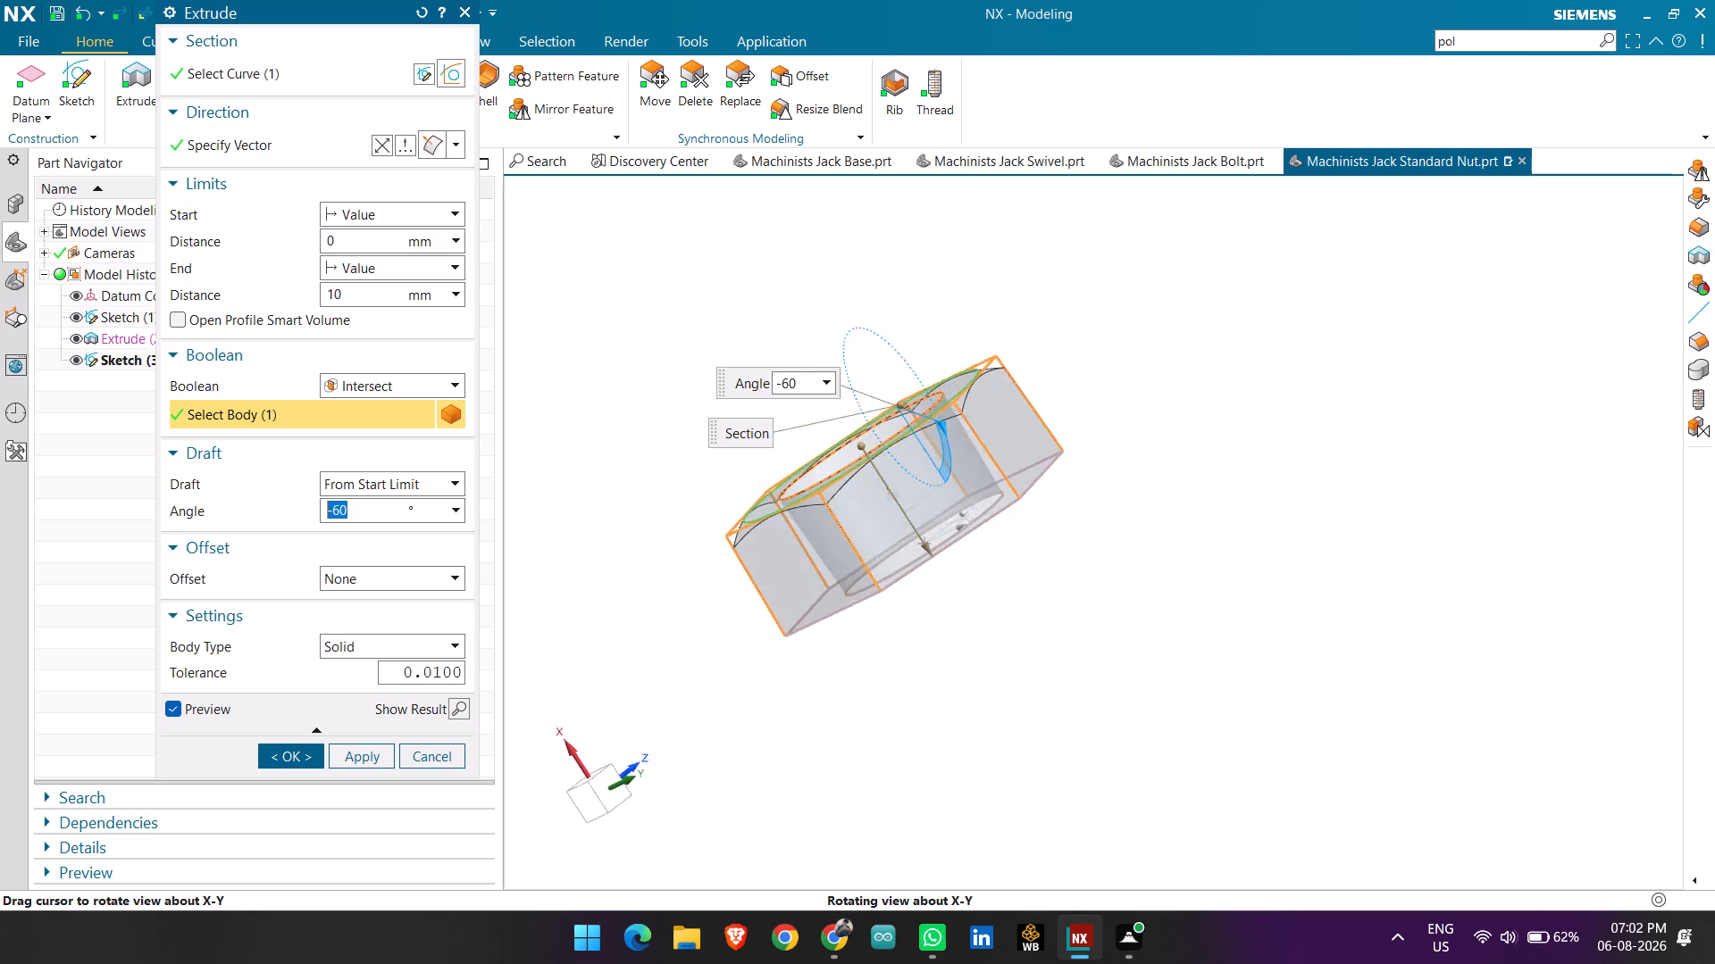
pyautogui.moveTo(981, 709); pyautogui.dragTo(1033, 719, button='middle')
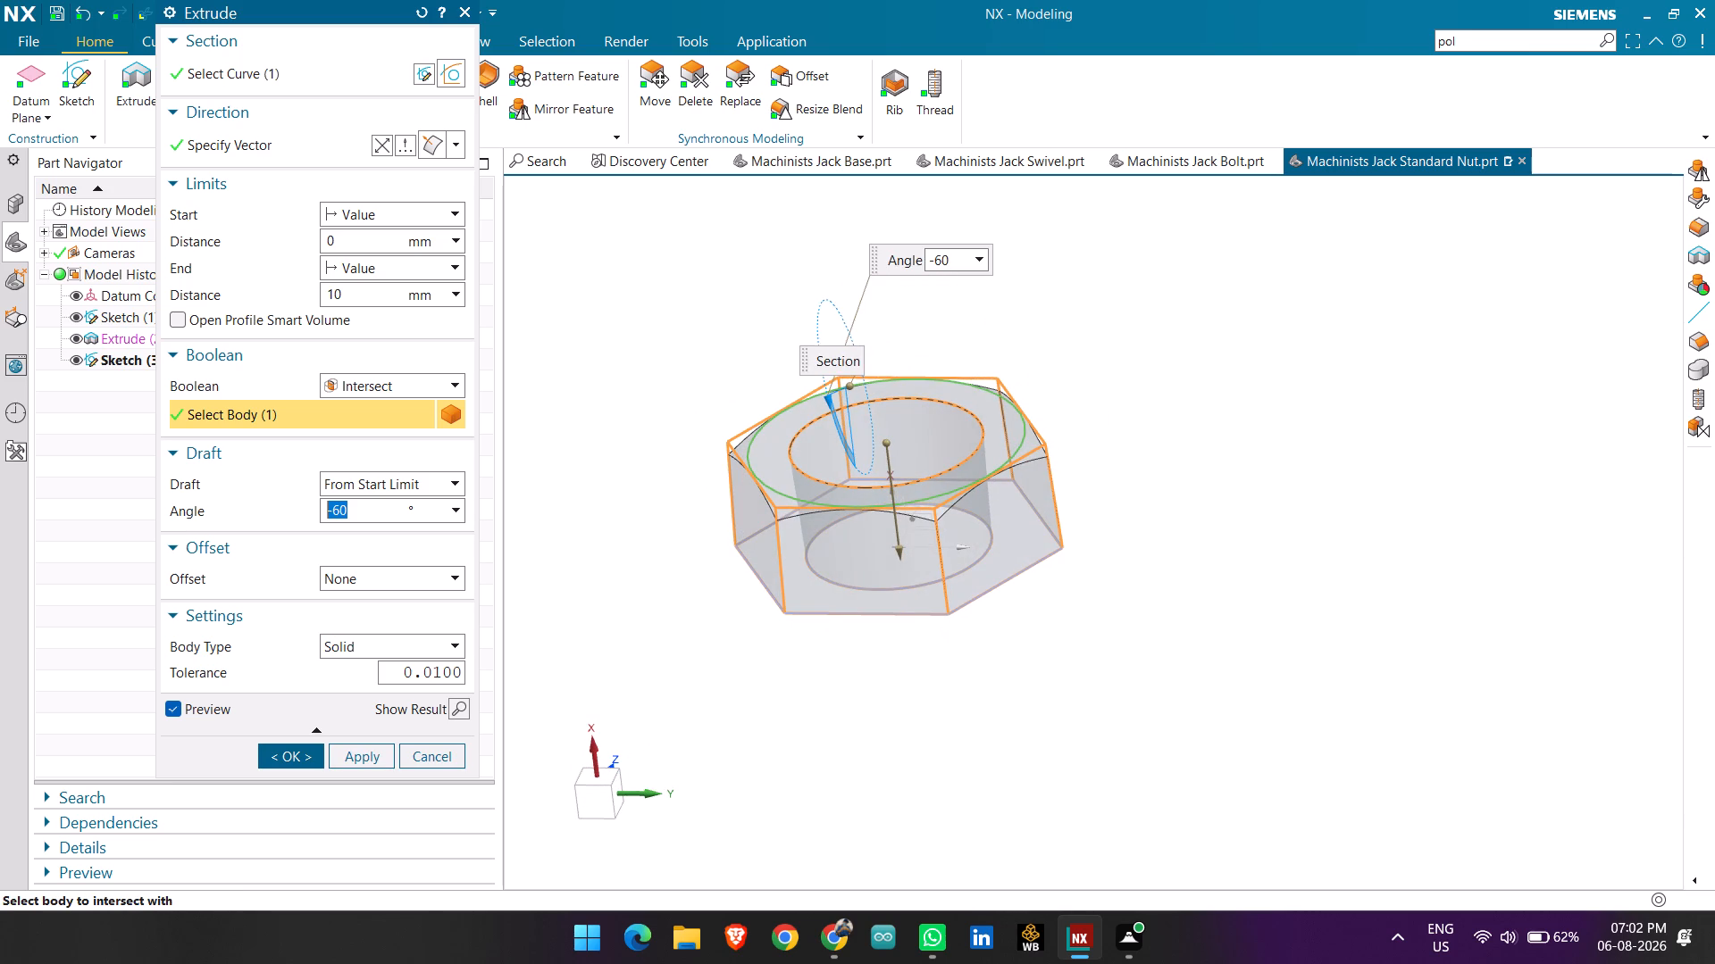
pyautogui.click(285, 752)
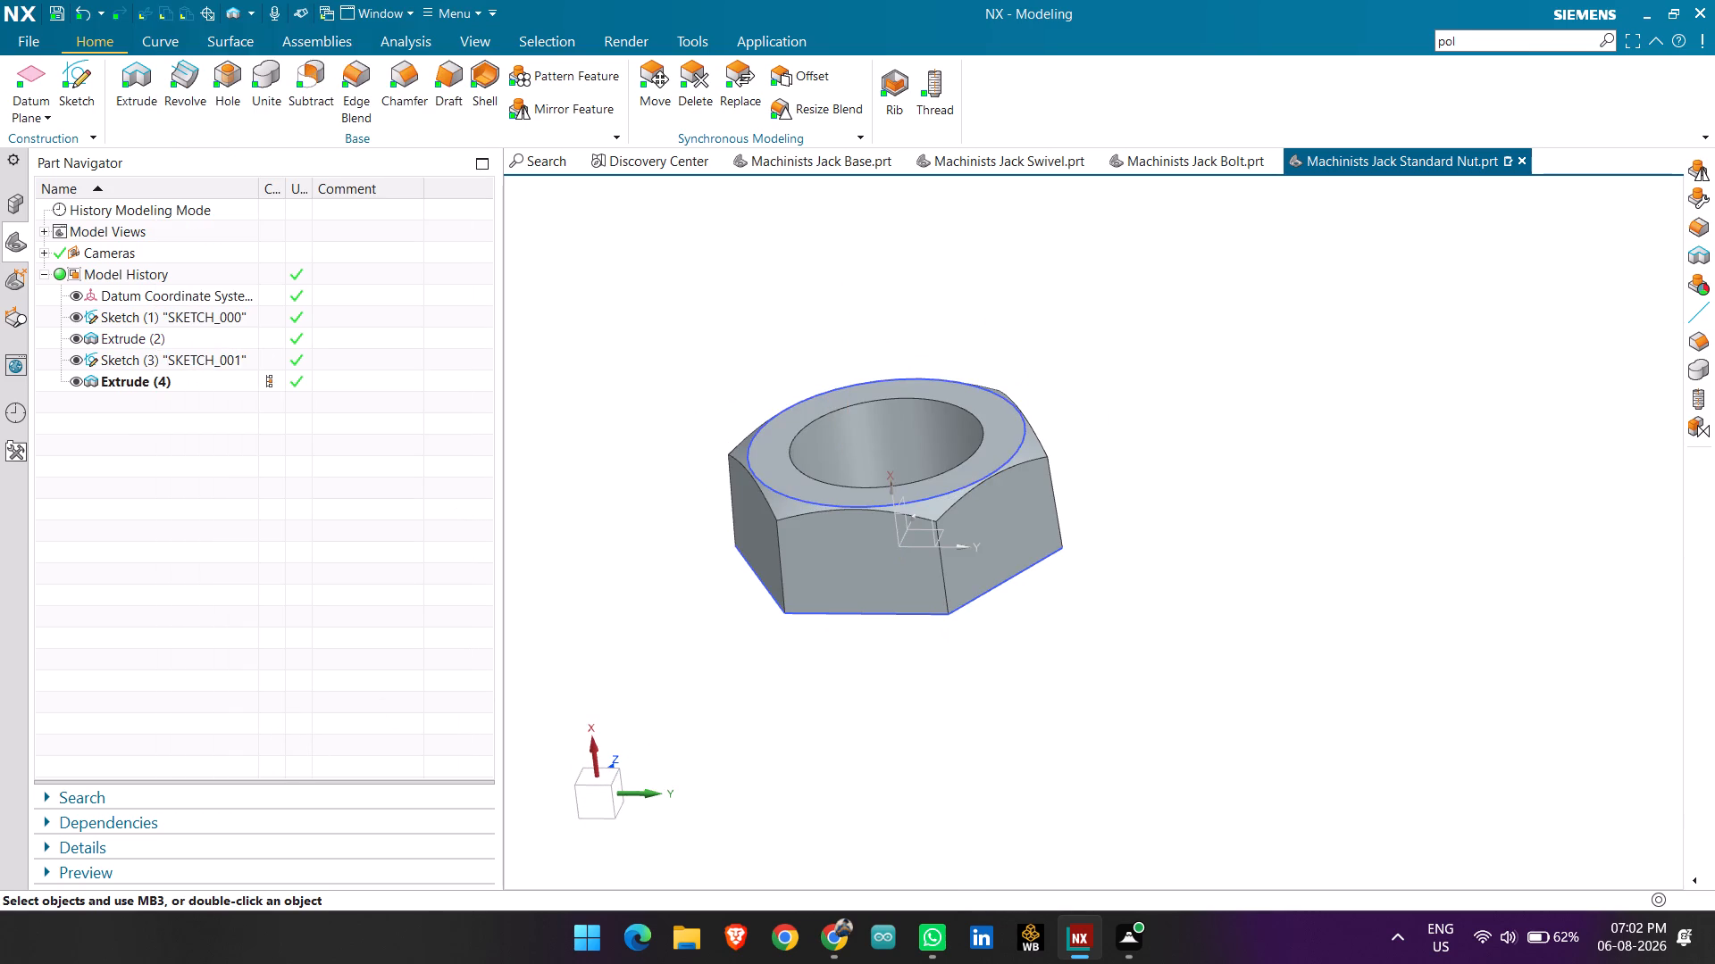
# Mirror the drafted intersecting extrusion about a new plane midway between the nut's upper and lower faces.
pyautogui.scroll(1, 891, 674)
pyautogui.moveTo(891, 674); pyautogui.dragTo(932, 627, button='middle')
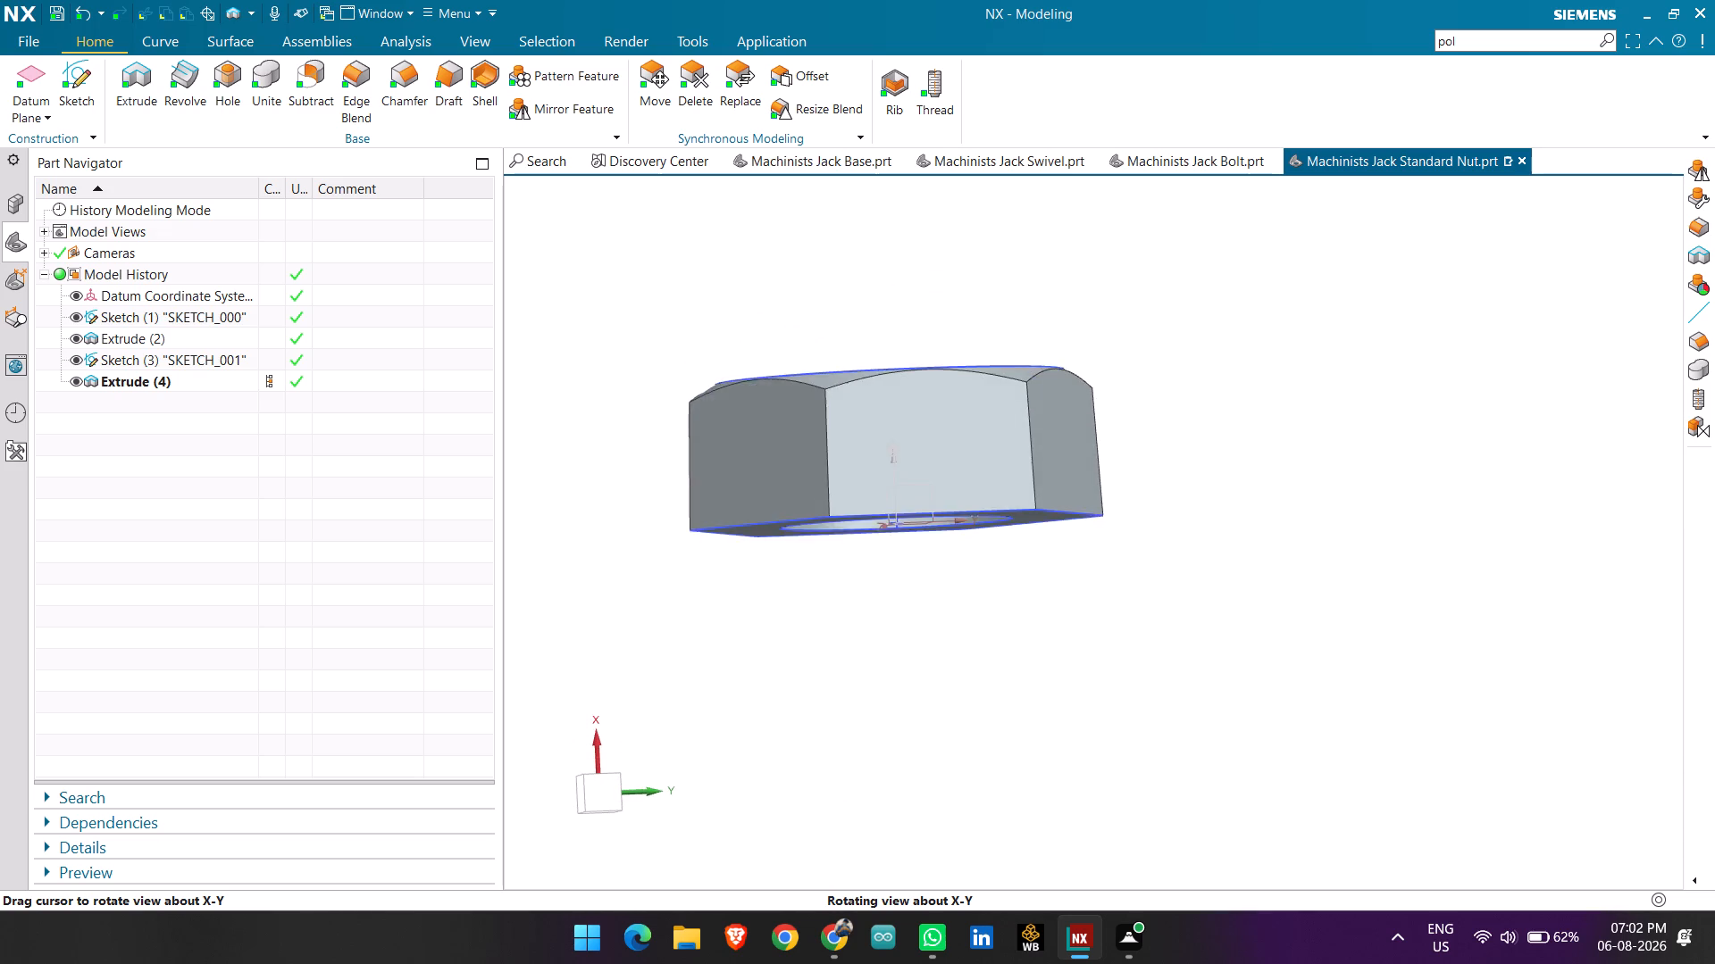
pyautogui.moveTo(932, 627); pyautogui.dragTo(916, 653, button='middle')
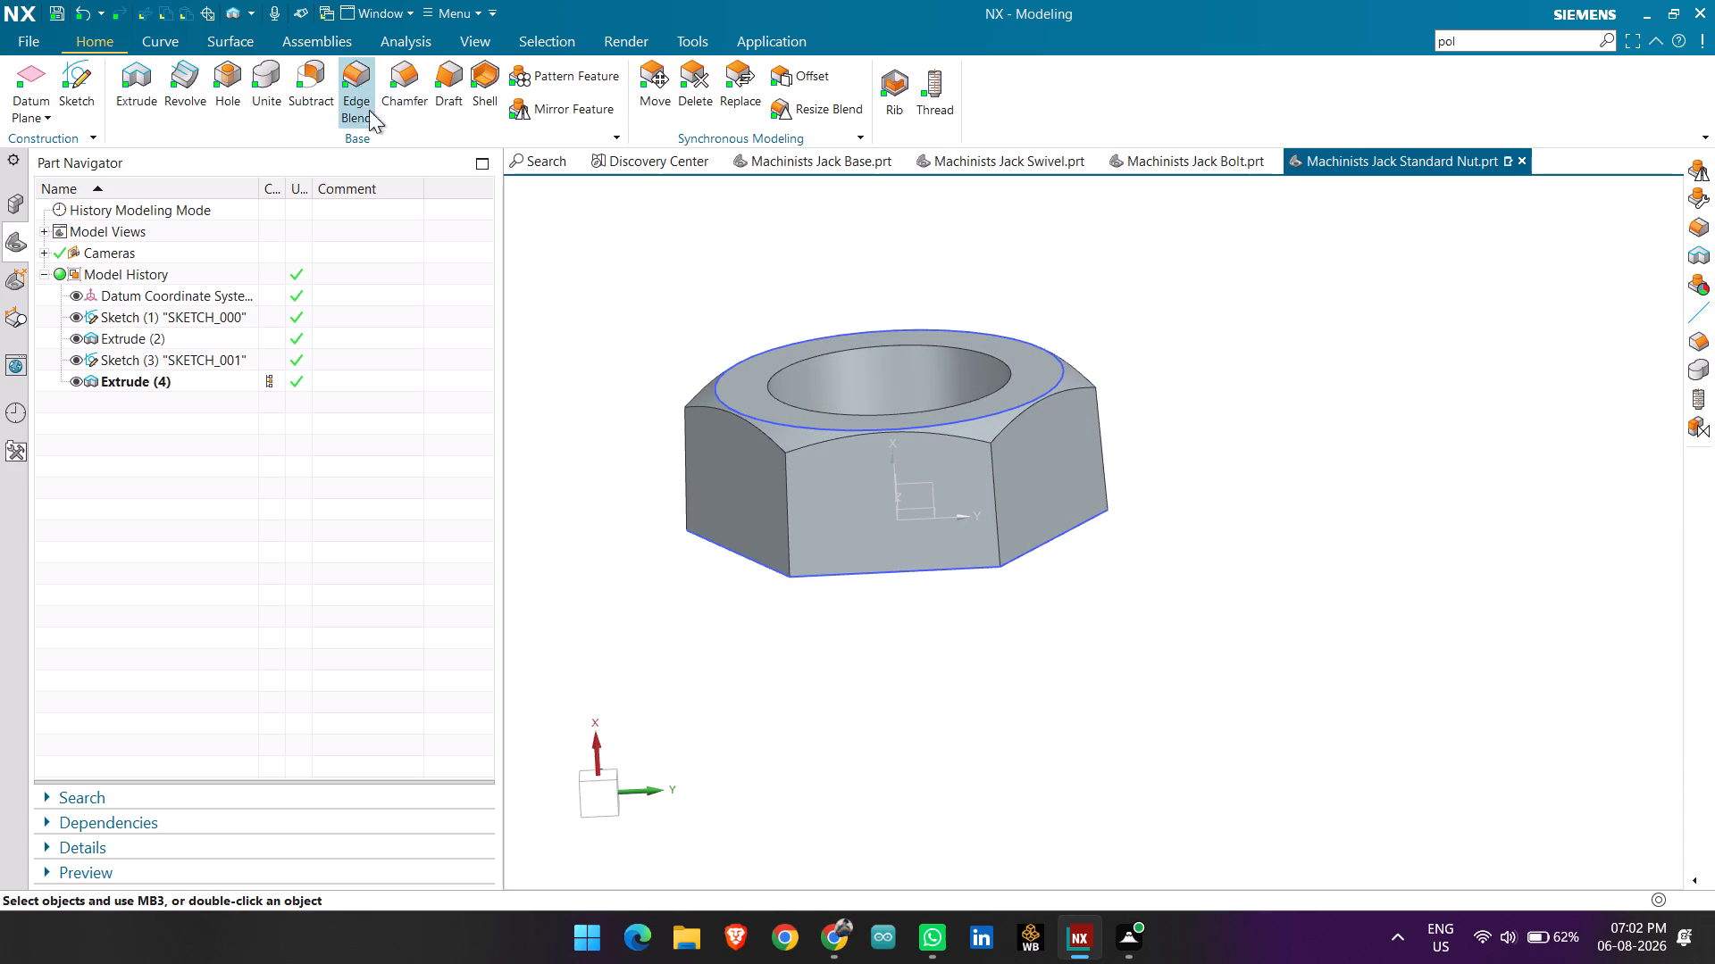
pyautogui.click(564, 110)
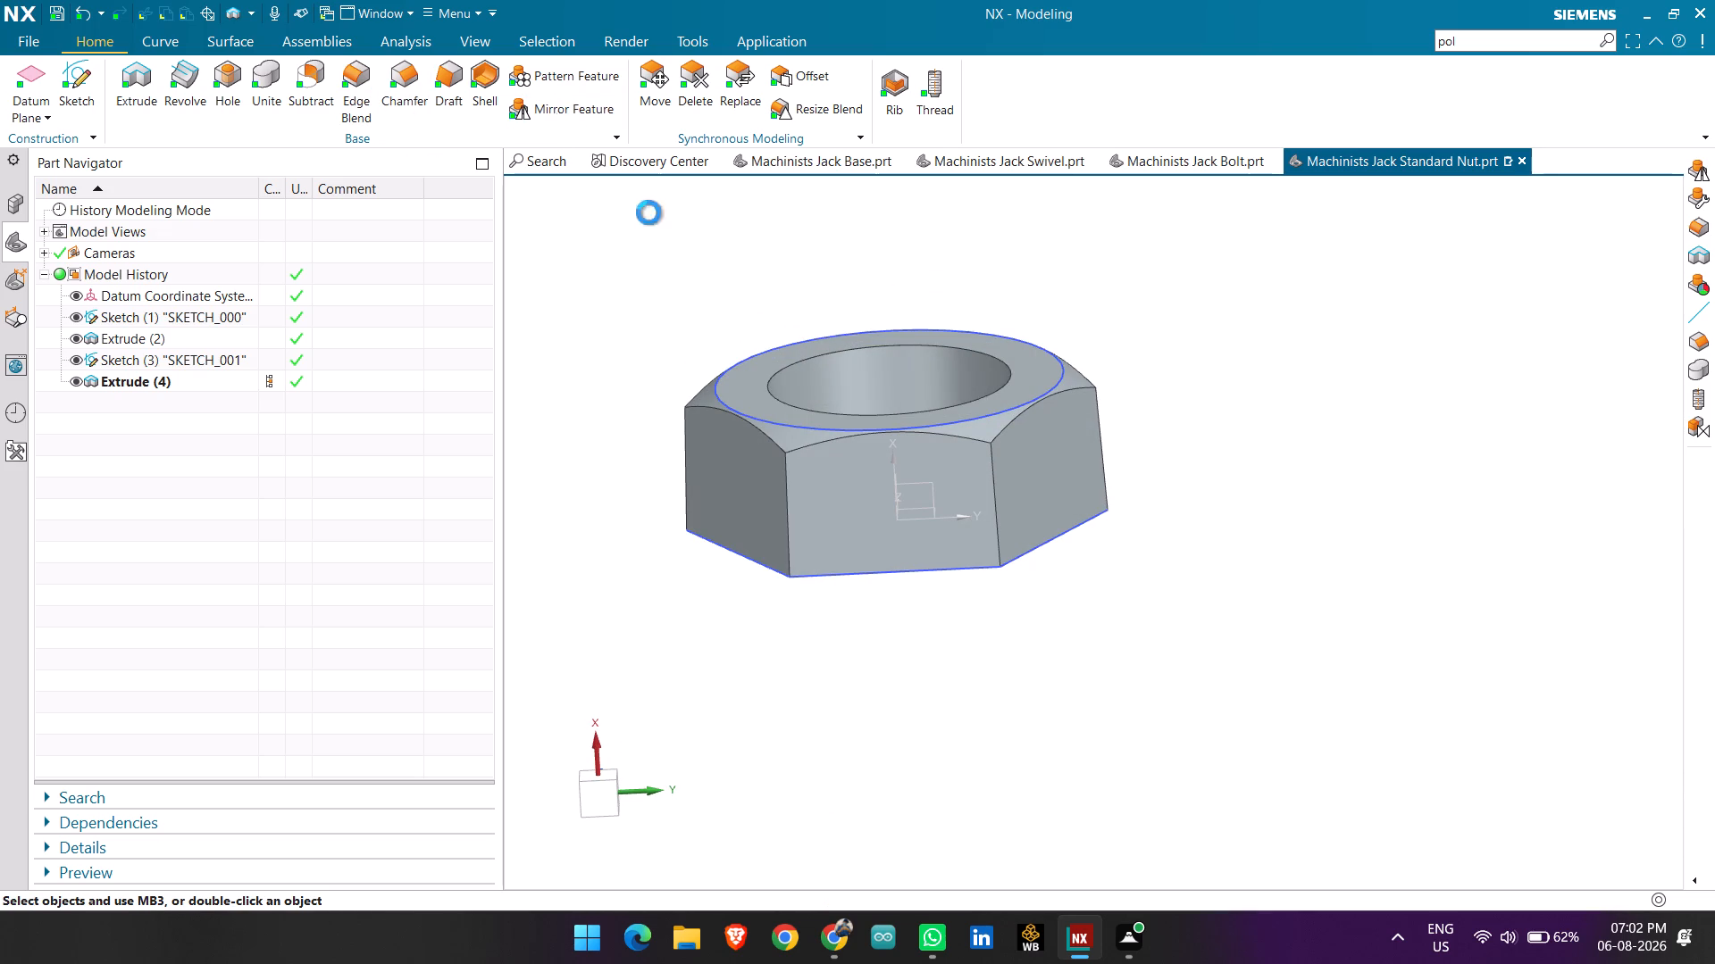
pyautogui.click(794, 439)
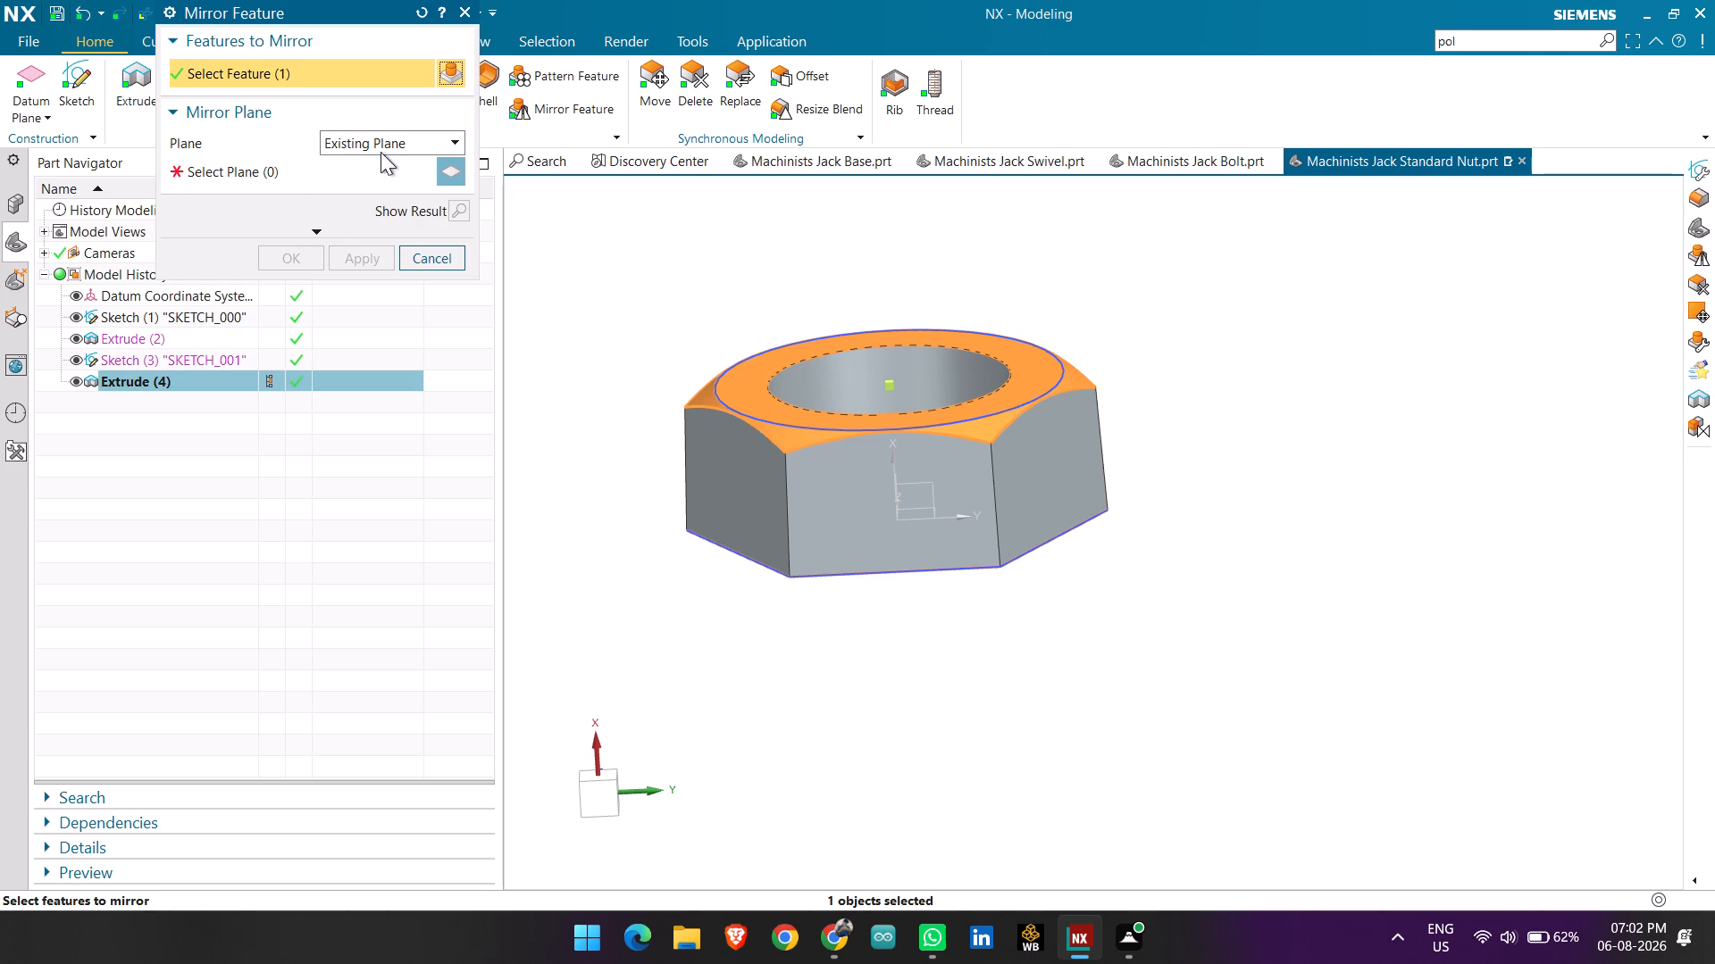
pyautogui.click(385, 149)
pyautogui.click(392, 186)
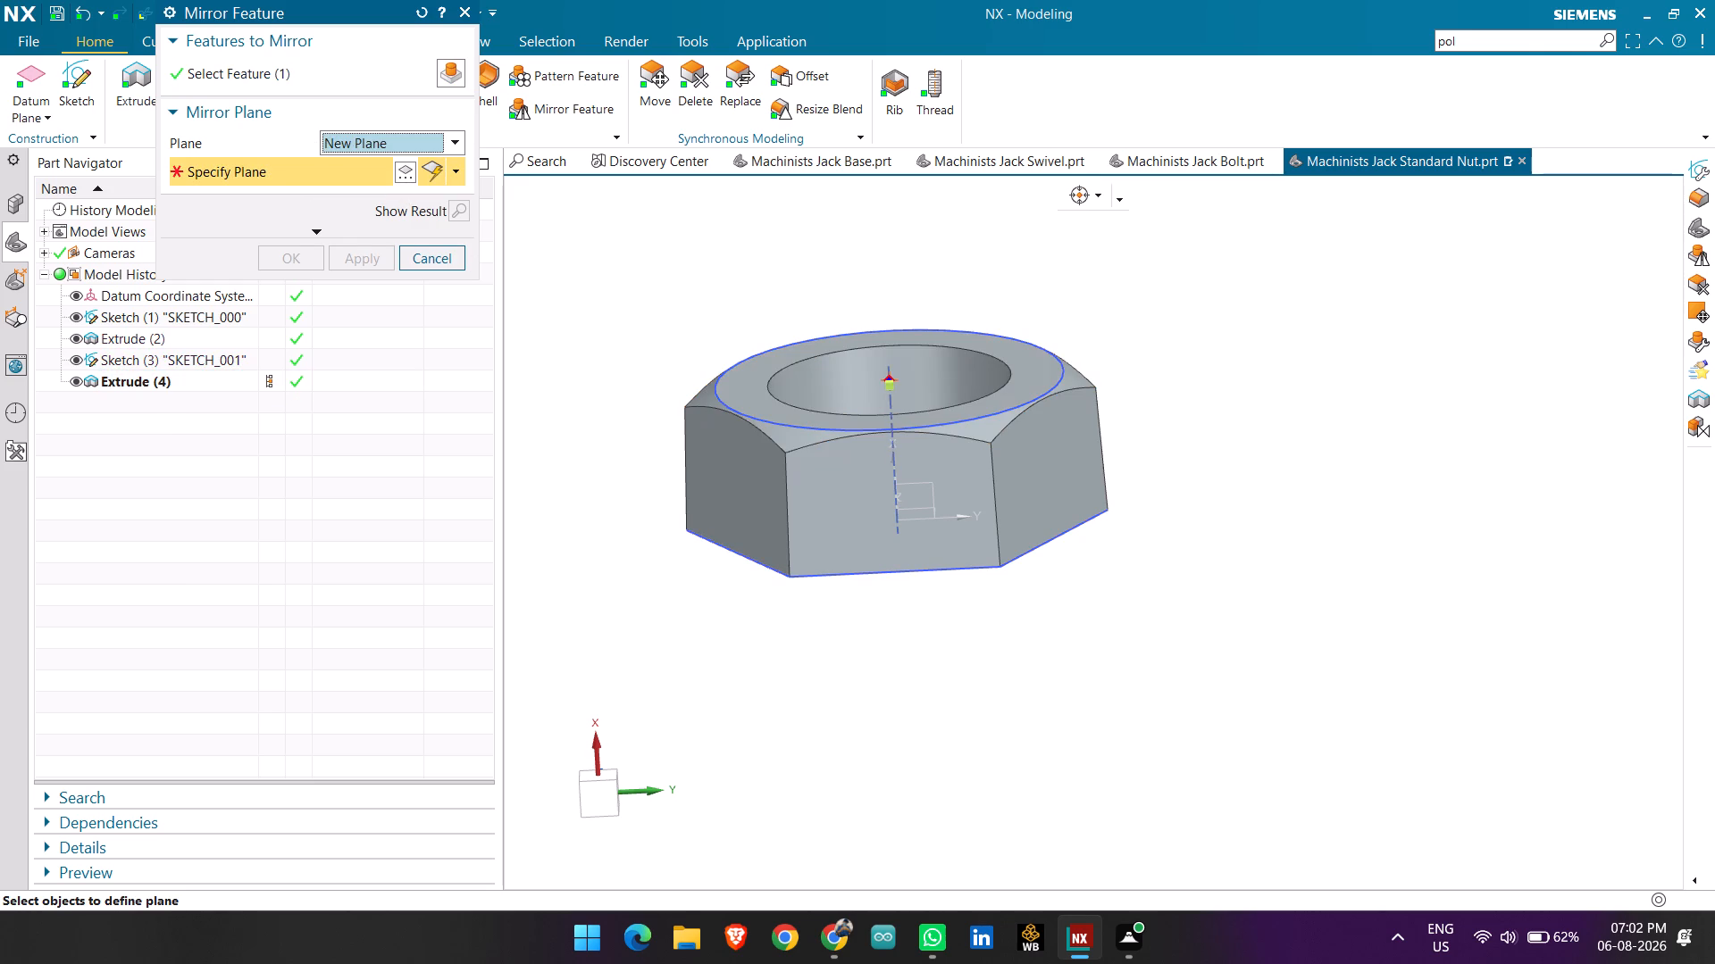
pyautogui.click(758, 400)
pyautogui.moveTo(814, 576); pyautogui.dragTo(848, 491, button='middle')
pyautogui.click(795, 459)
pyautogui.moveTo(737, 423); pyautogui.dragTo(762, 475, button='middle')
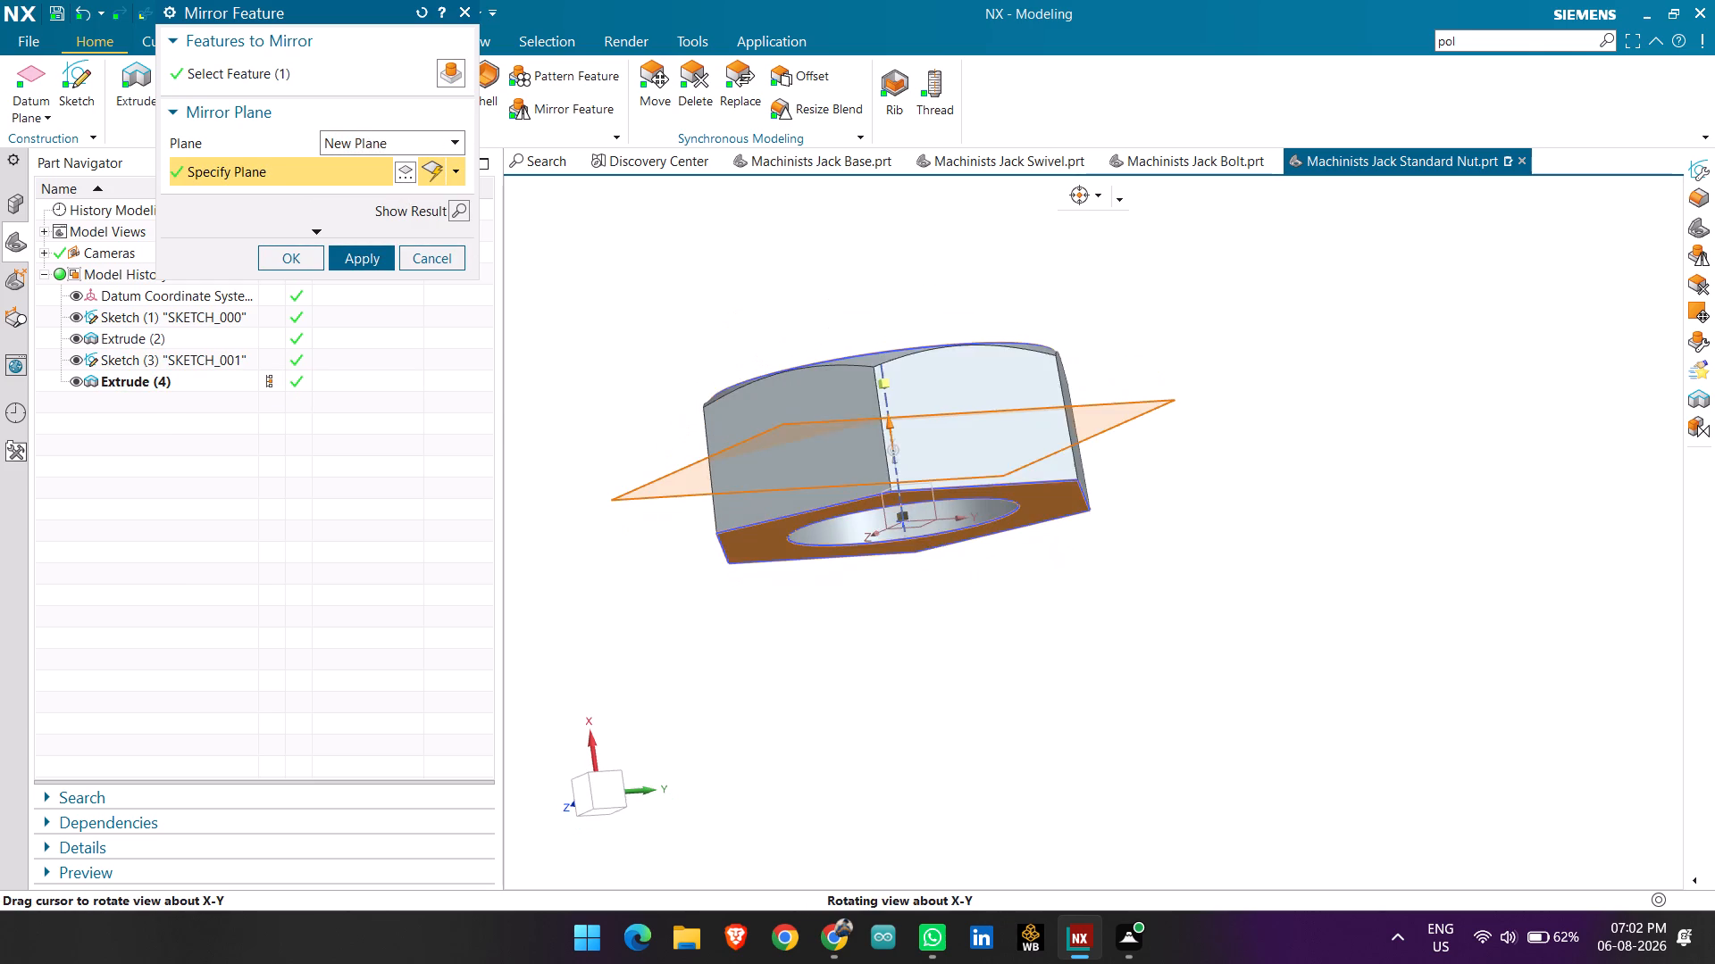
pyautogui.moveTo(762, 475); pyautogui.dragTo(763, 477, button='middle')
pyautogui.click(335, 256)
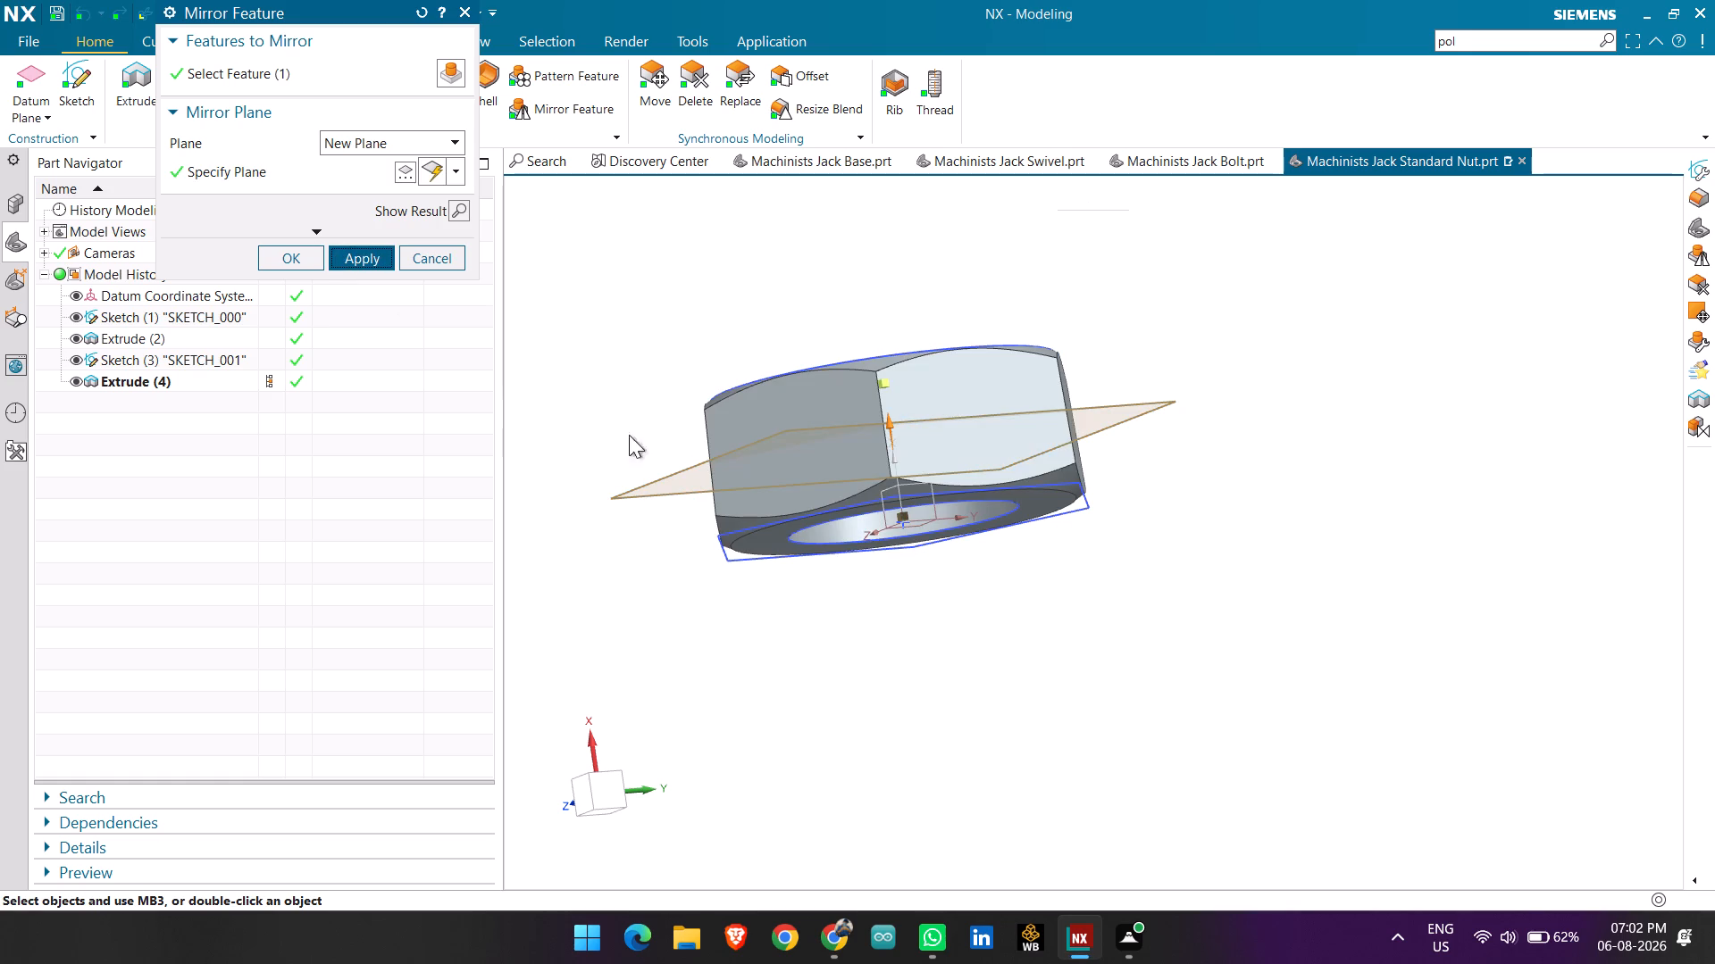
pyautogui.moveTo(707, 487); pyautogui.dragTo(732, 552, button='middle')
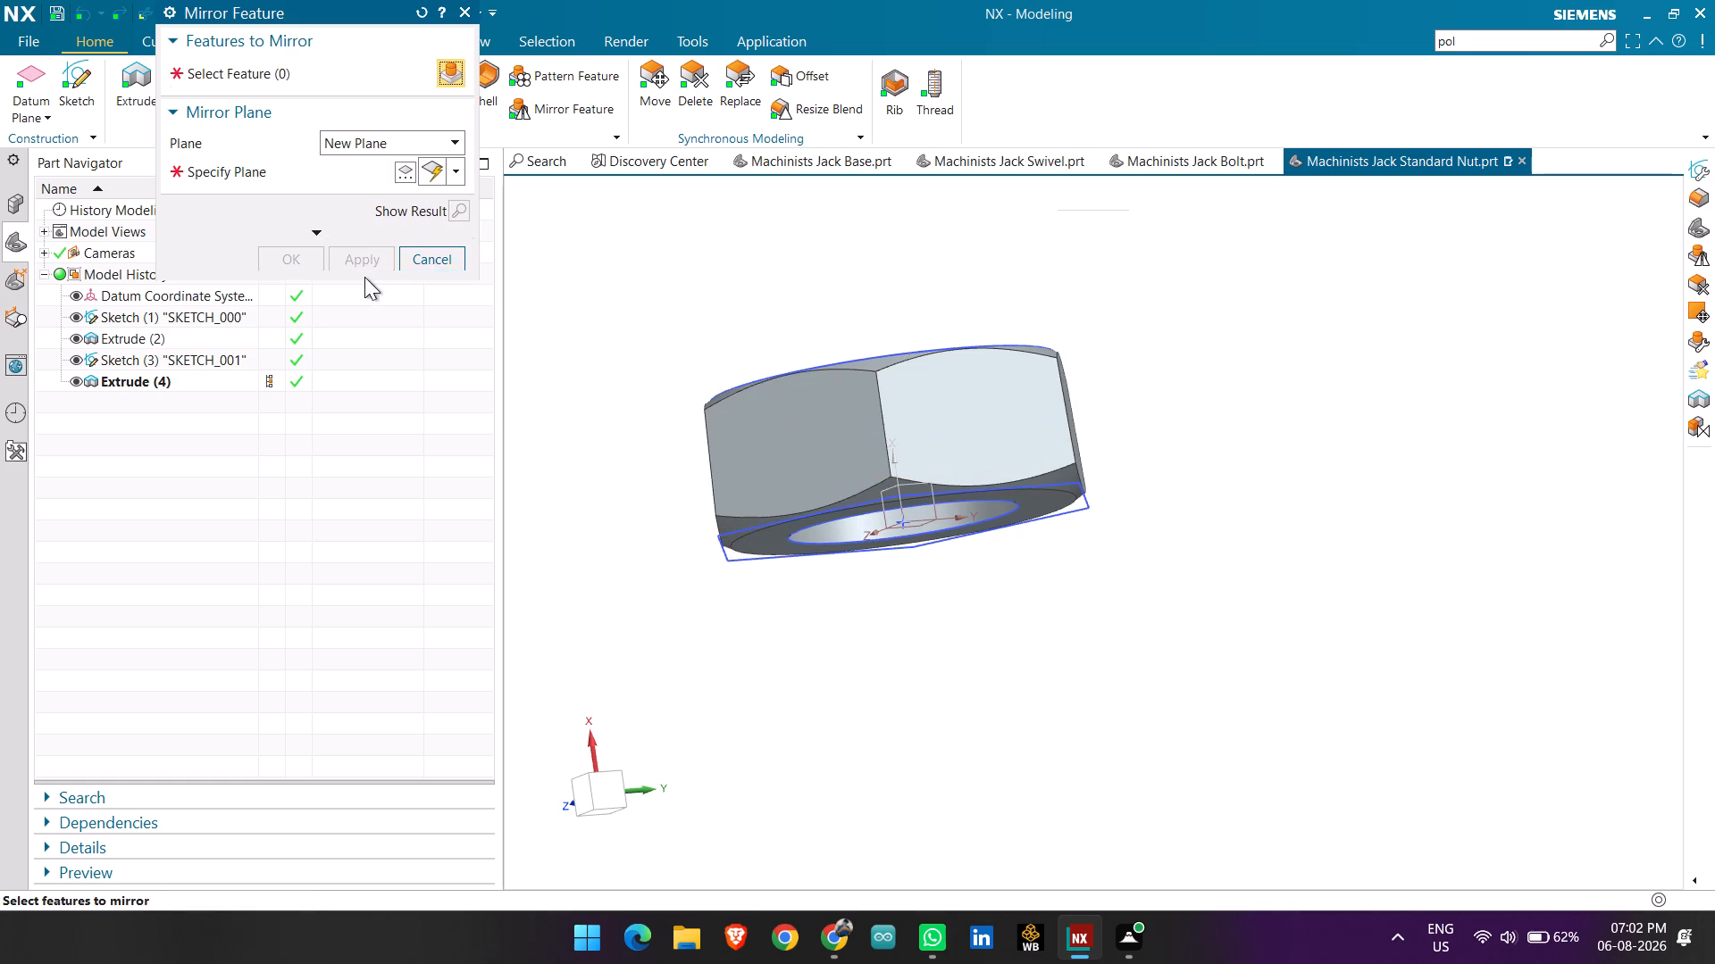
pyautogui.click(409, 259)
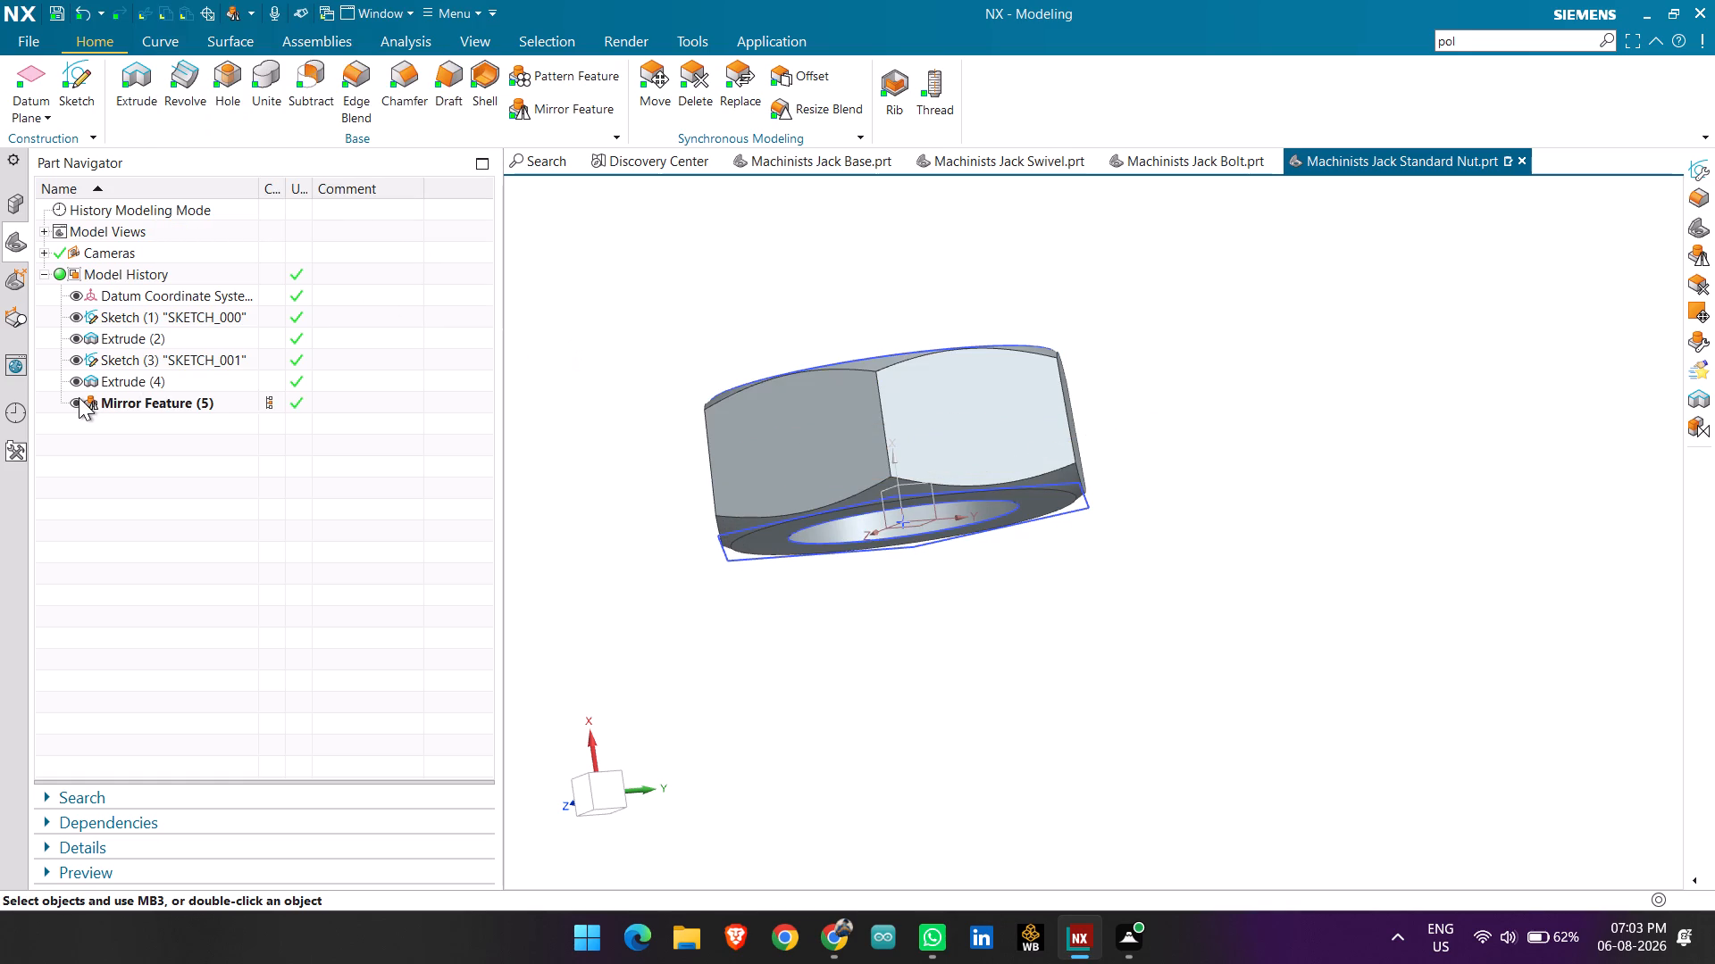
# Hide both sketches, SKETCH_000 and SKETCH_001, leaving the nut's solid body shown.
pyautogui.moveTo(682, 415); pyautogui.dragTo(696, 460, button='middle')
pyautogui.click(72, 352)
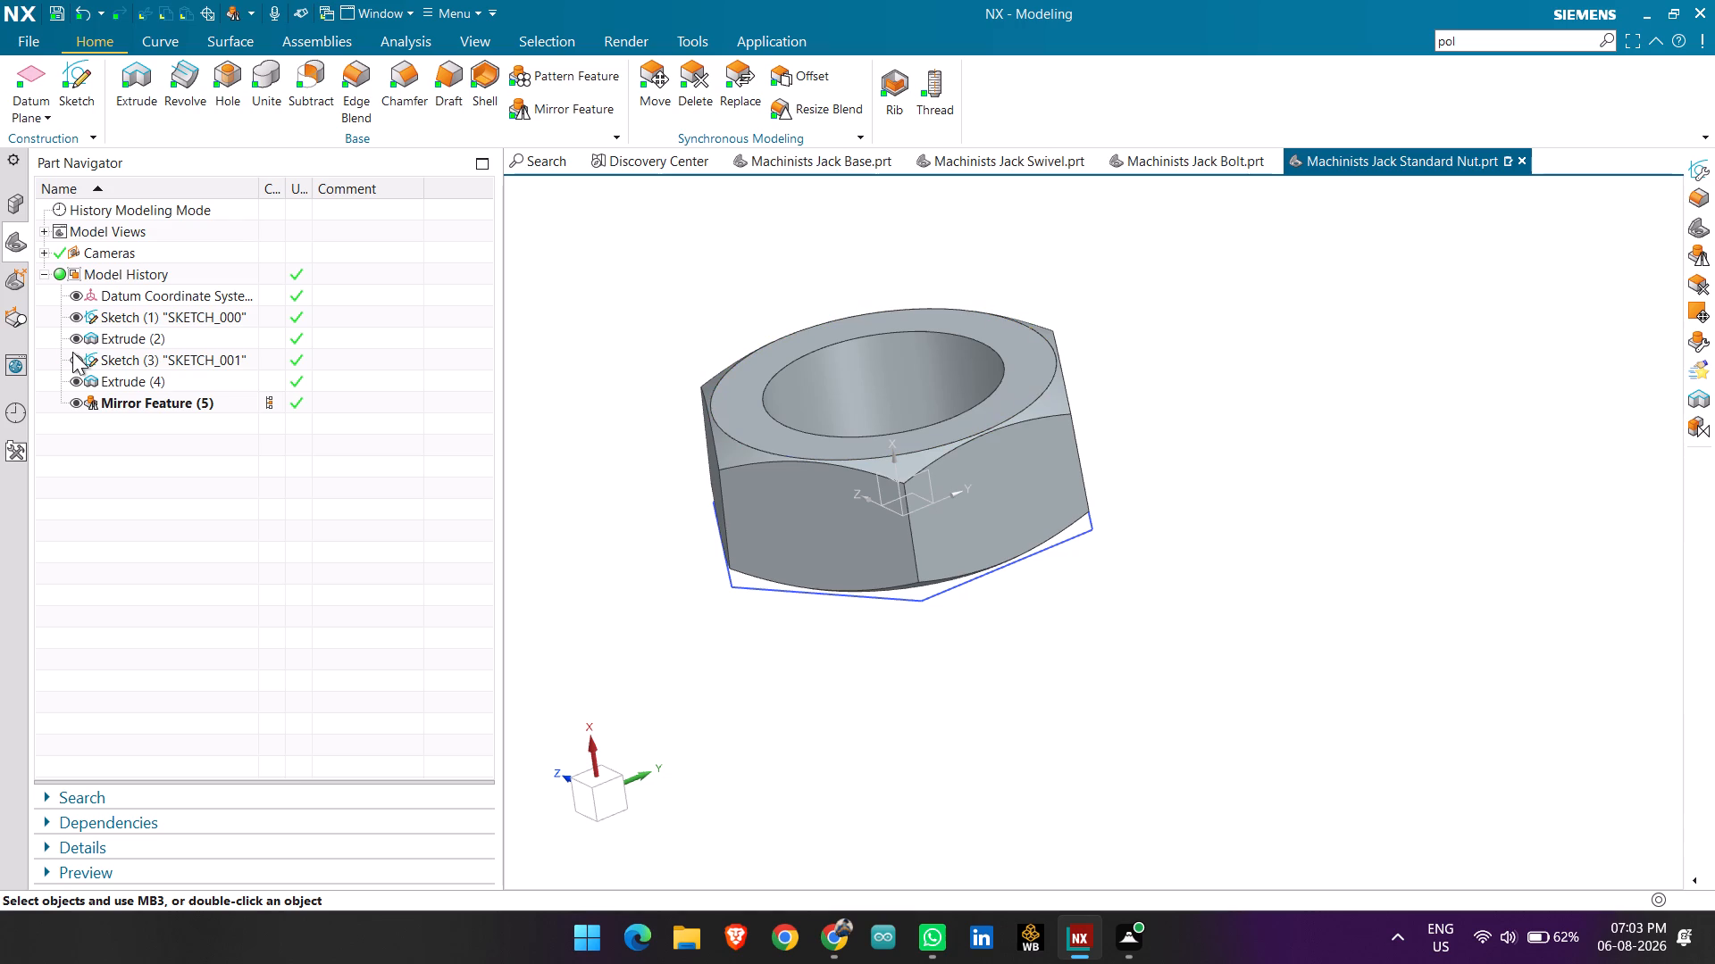
pyautogui.click(78, 315)
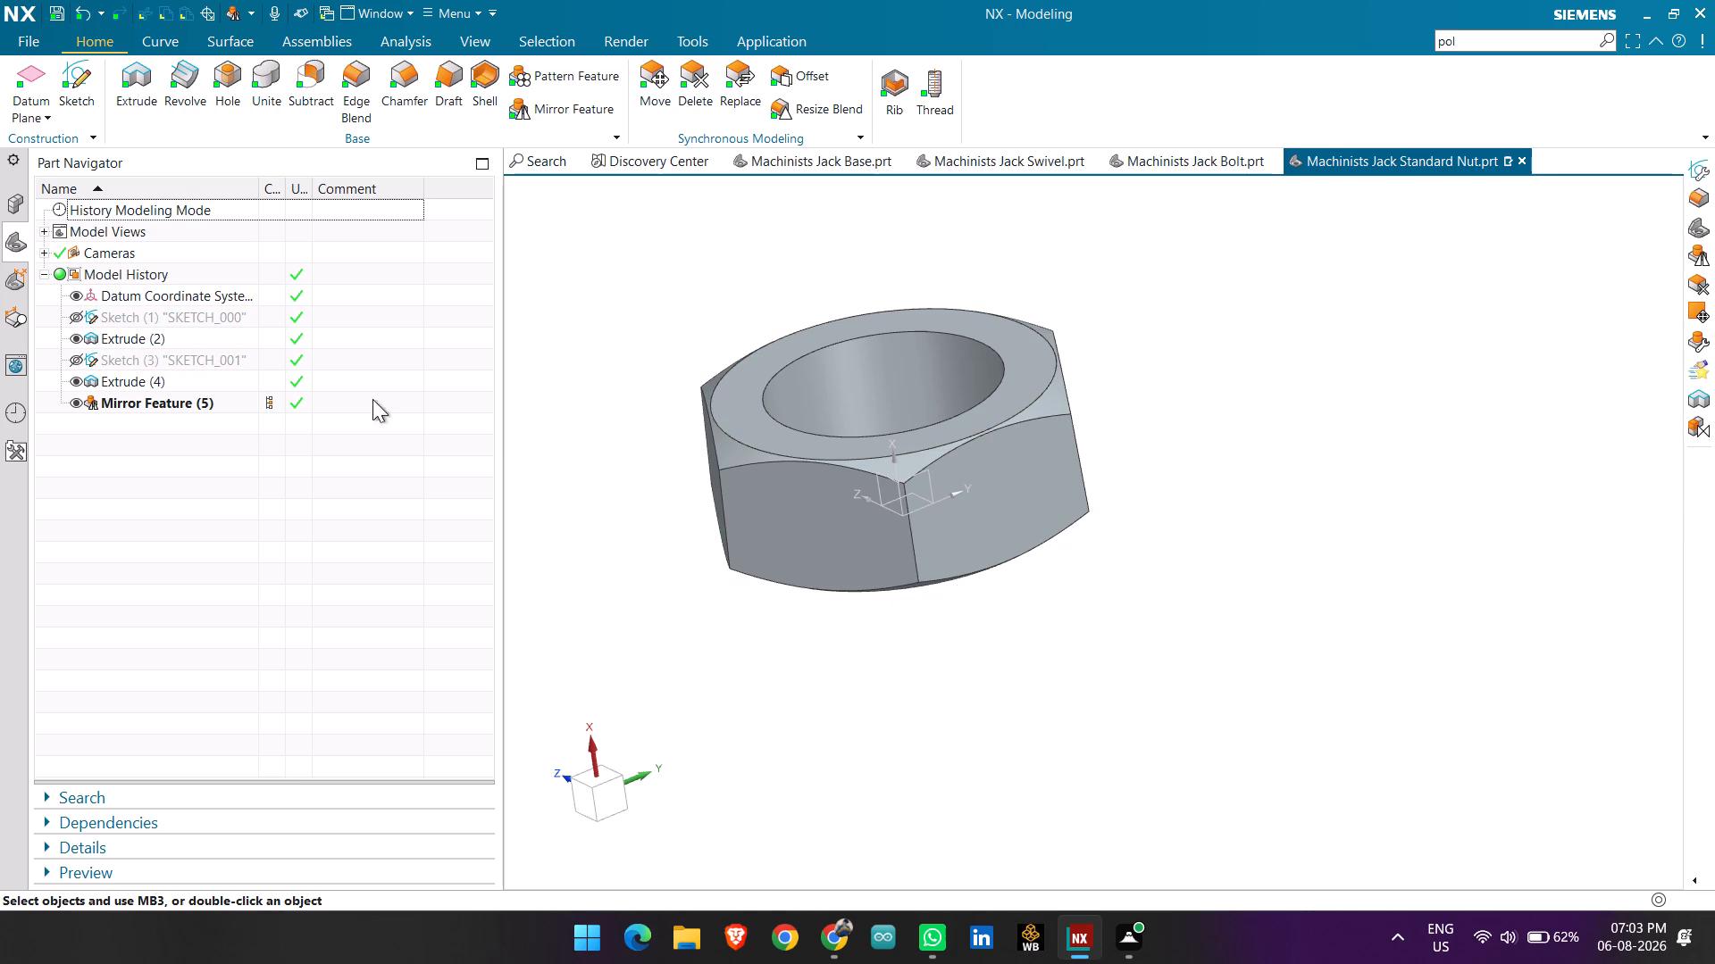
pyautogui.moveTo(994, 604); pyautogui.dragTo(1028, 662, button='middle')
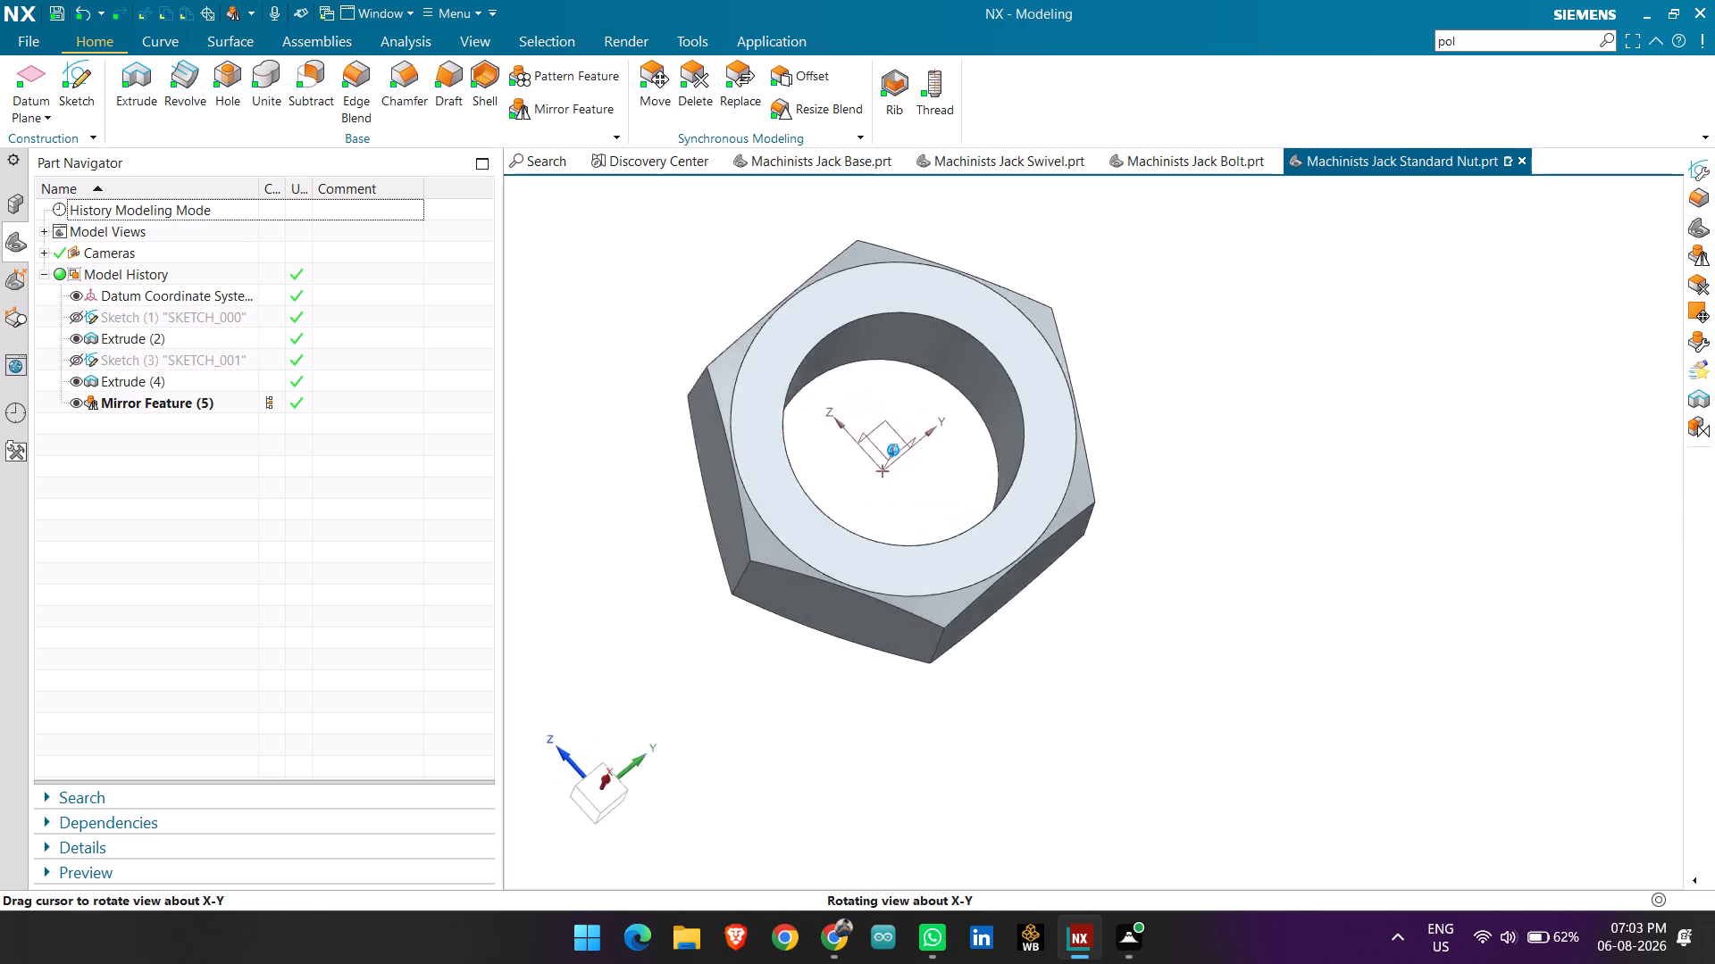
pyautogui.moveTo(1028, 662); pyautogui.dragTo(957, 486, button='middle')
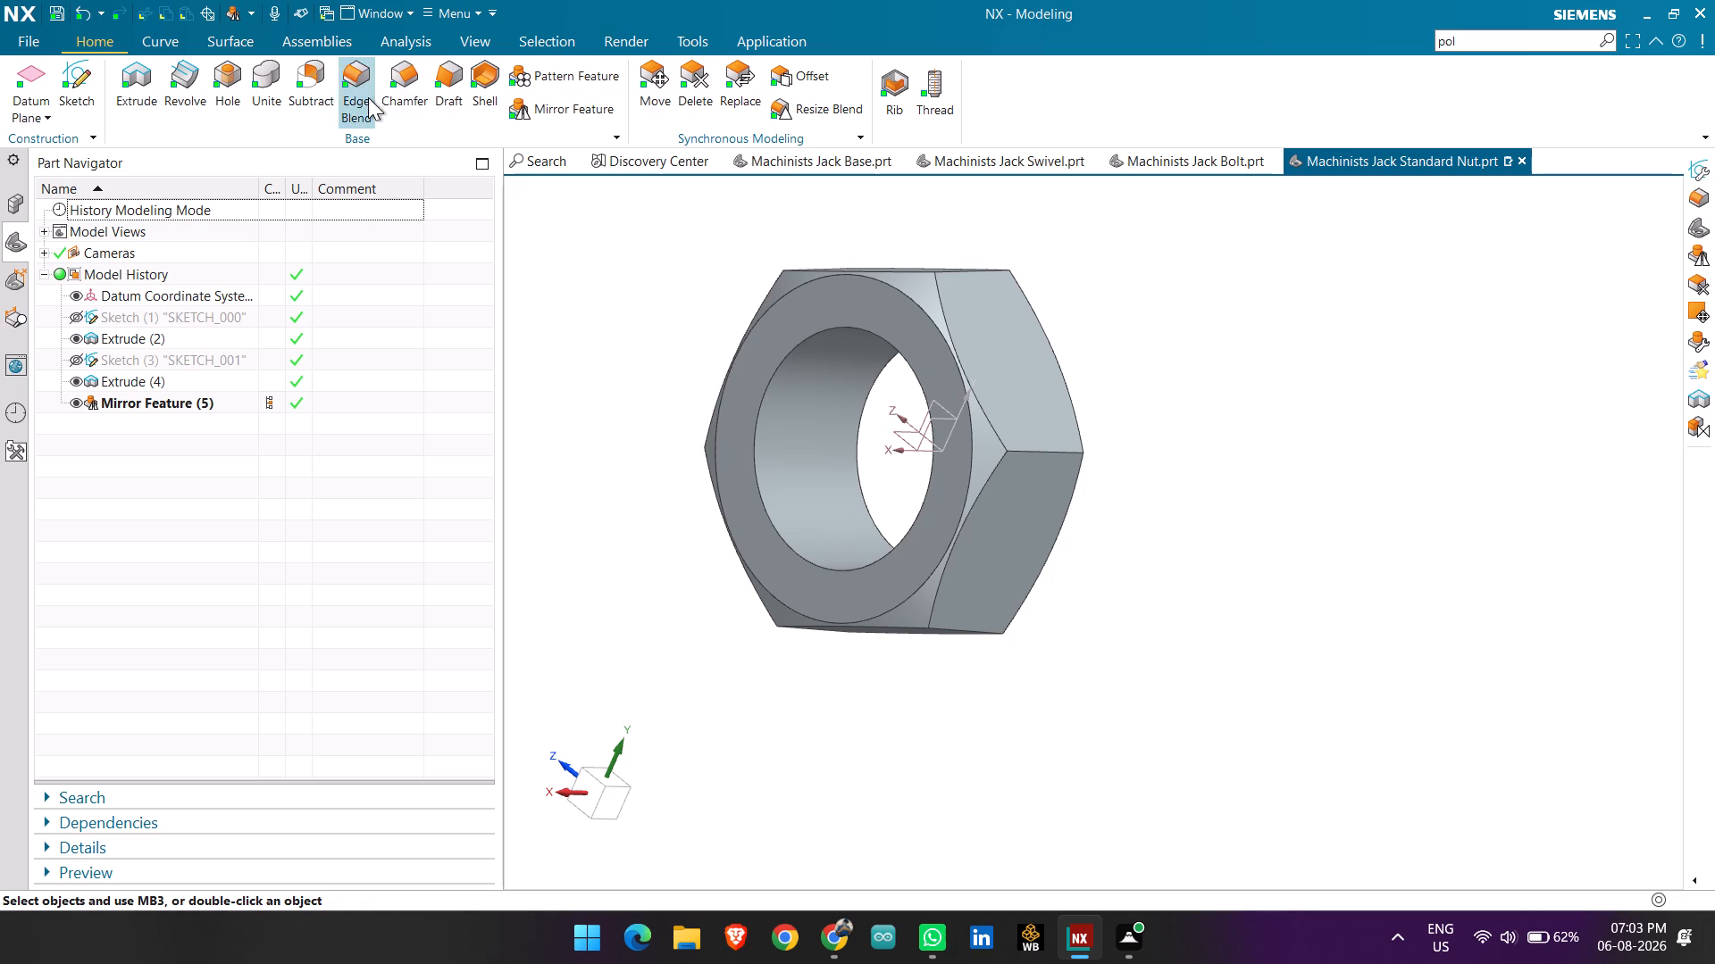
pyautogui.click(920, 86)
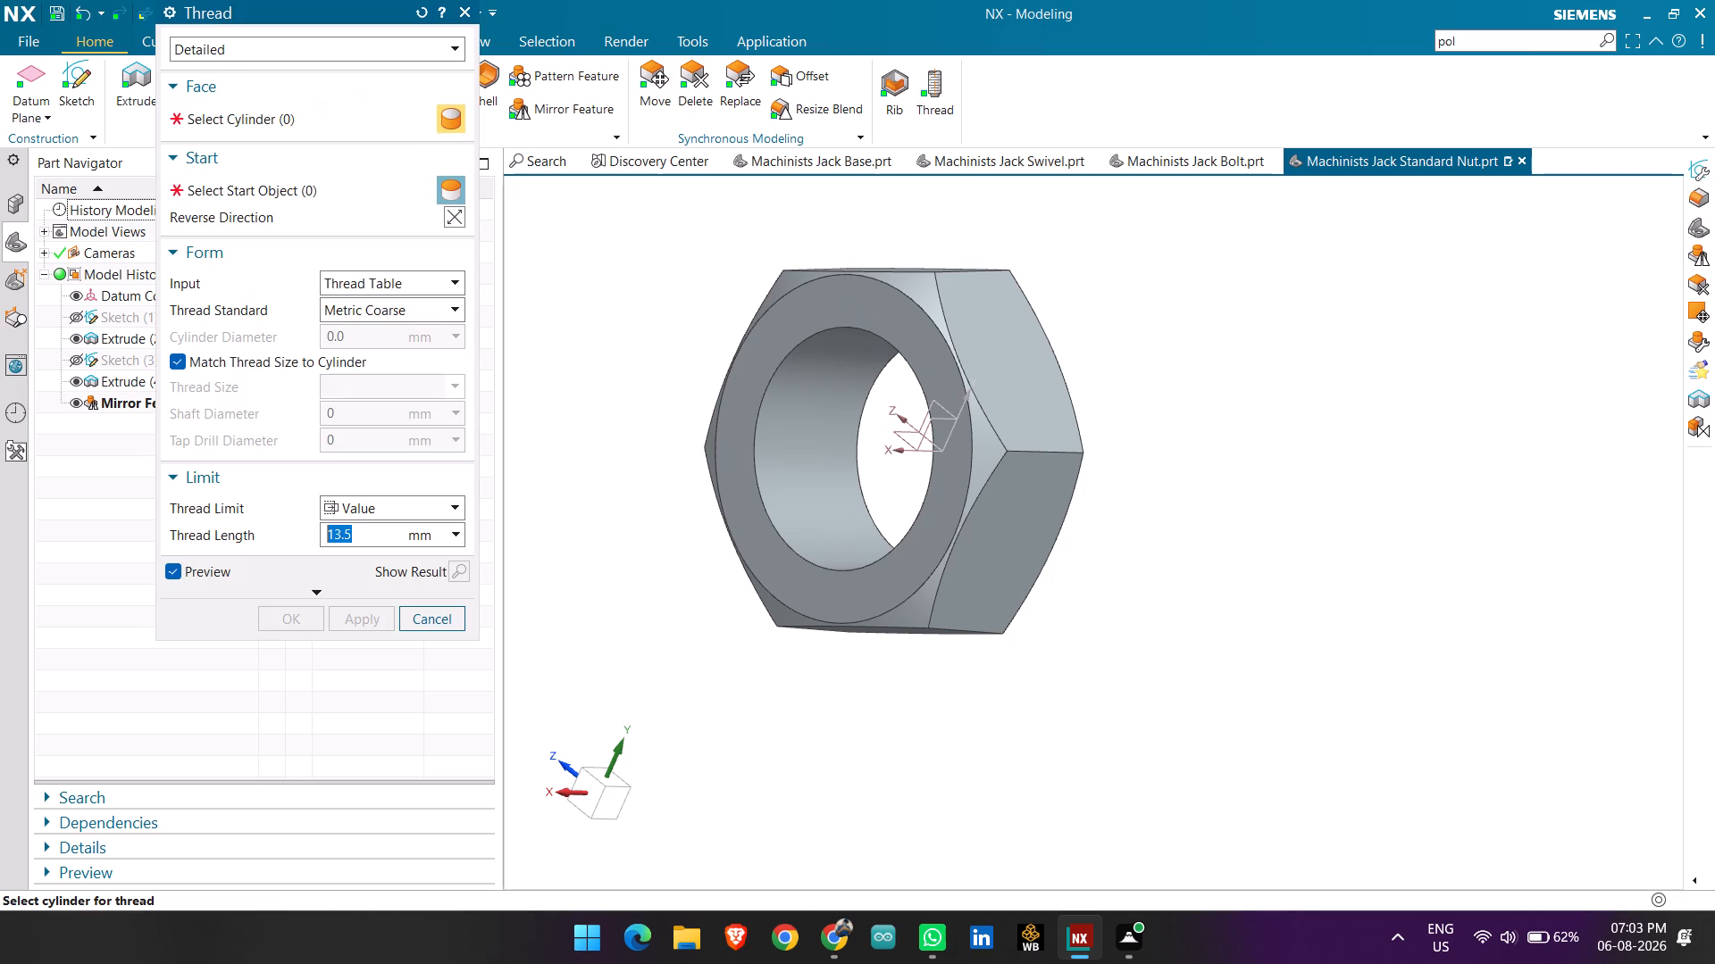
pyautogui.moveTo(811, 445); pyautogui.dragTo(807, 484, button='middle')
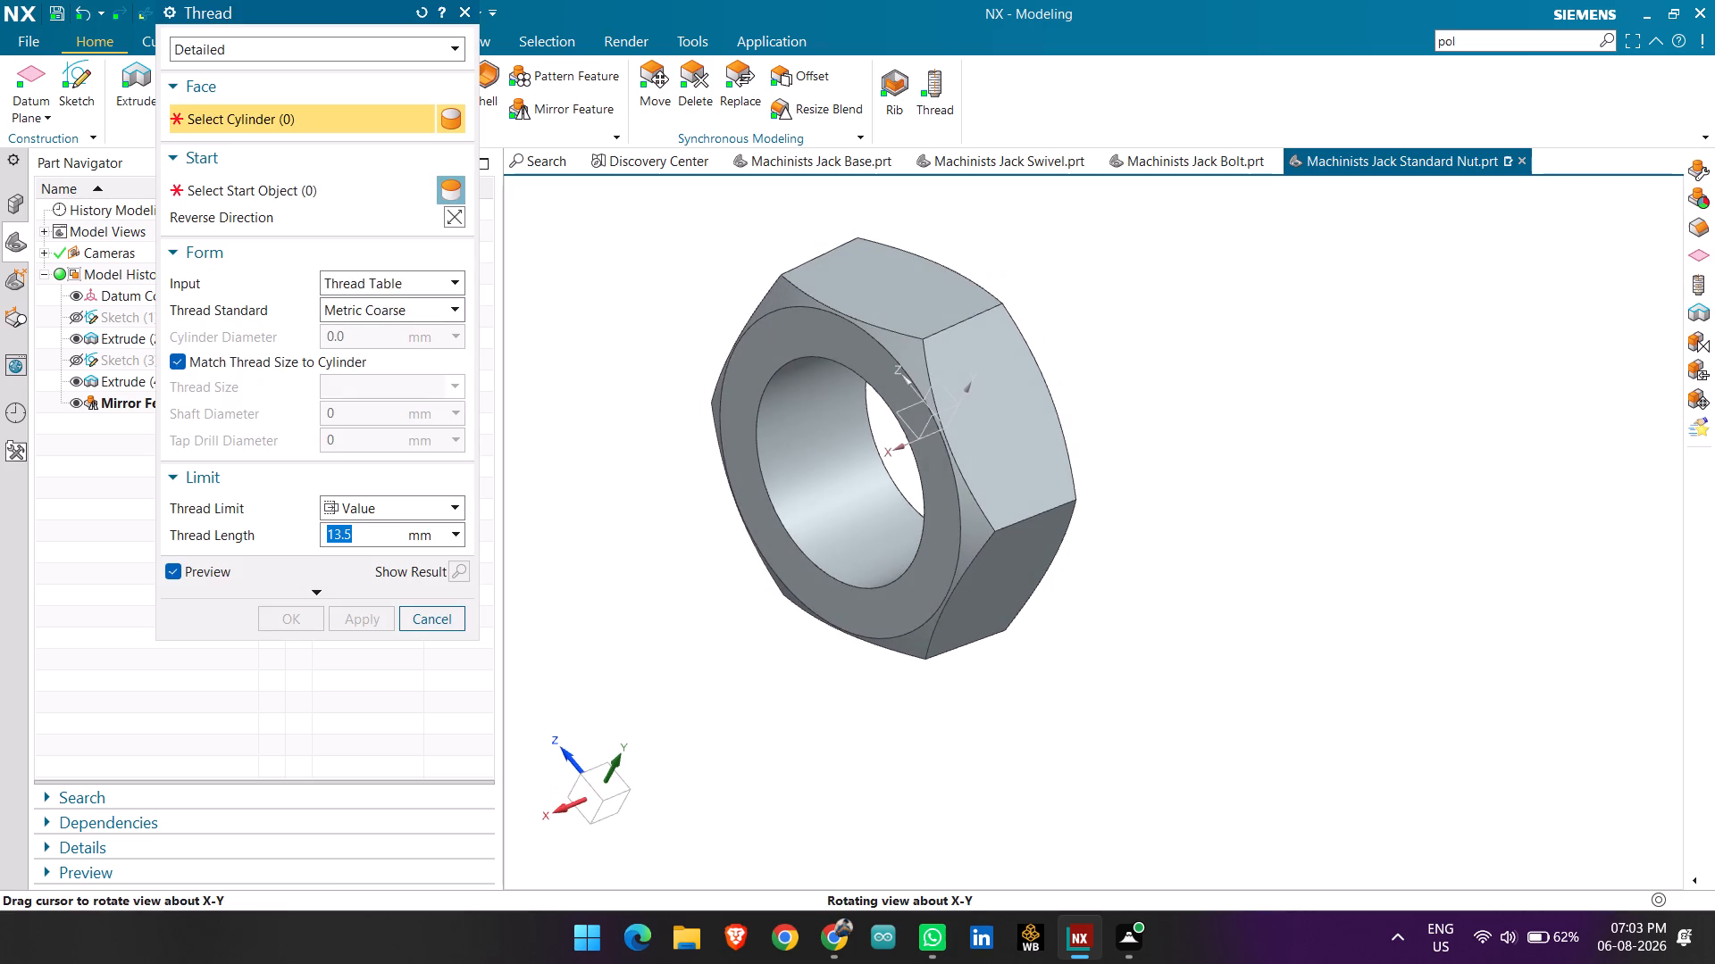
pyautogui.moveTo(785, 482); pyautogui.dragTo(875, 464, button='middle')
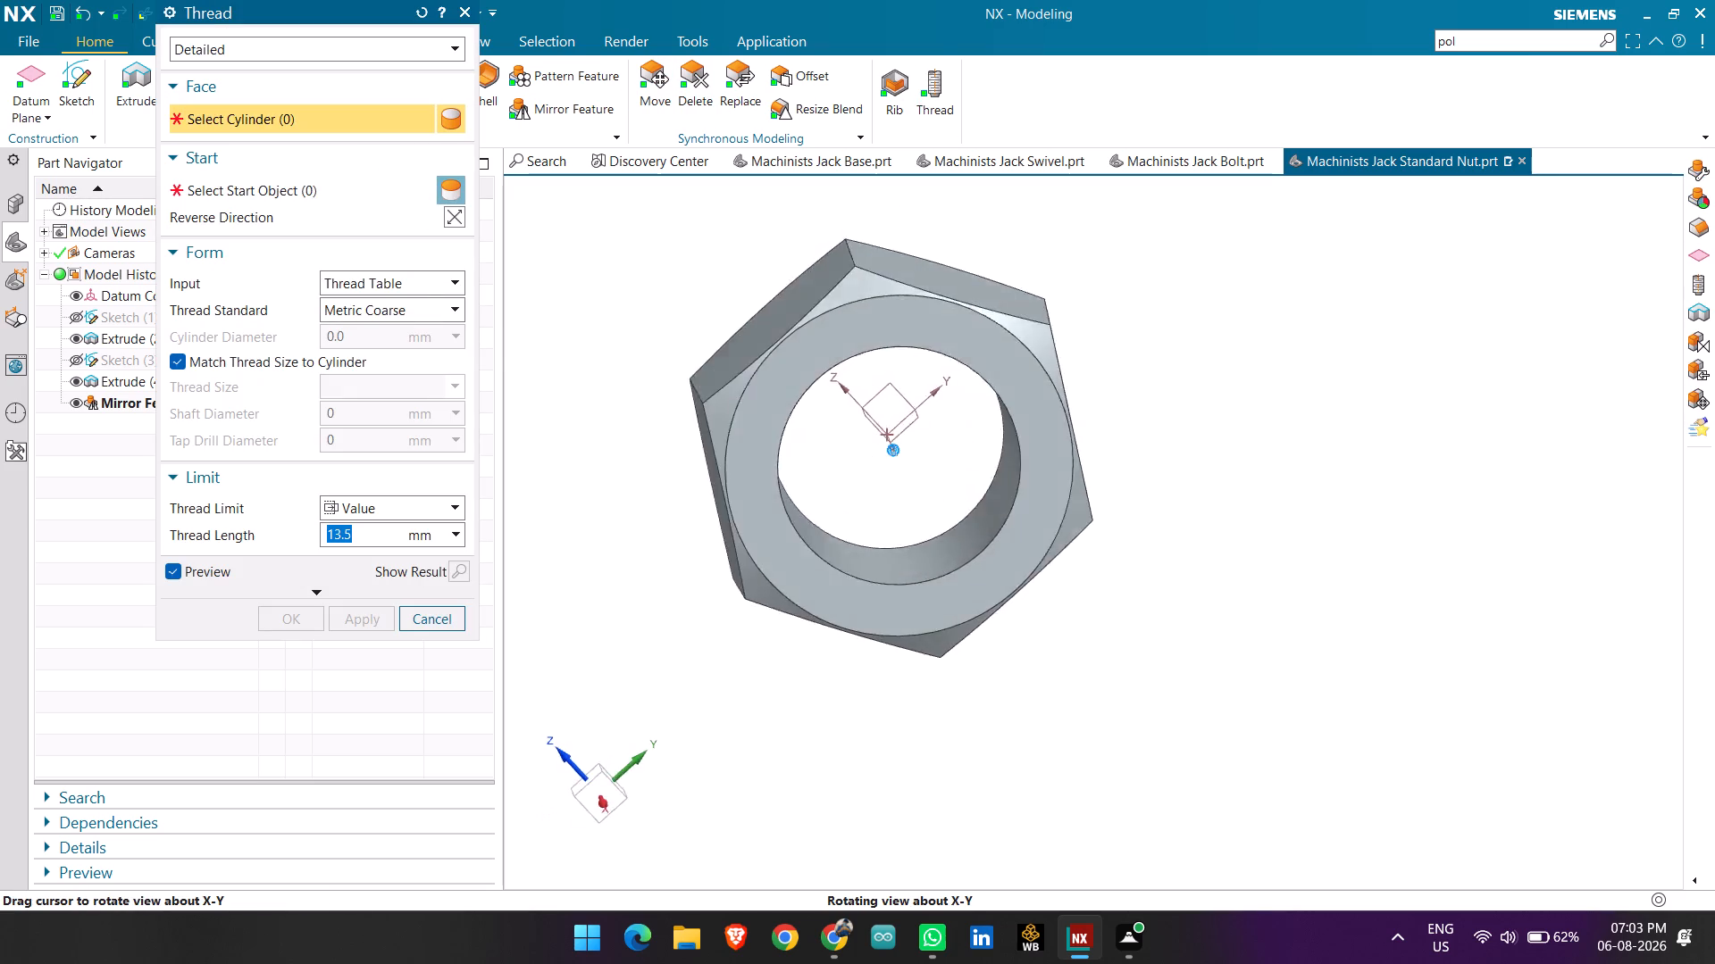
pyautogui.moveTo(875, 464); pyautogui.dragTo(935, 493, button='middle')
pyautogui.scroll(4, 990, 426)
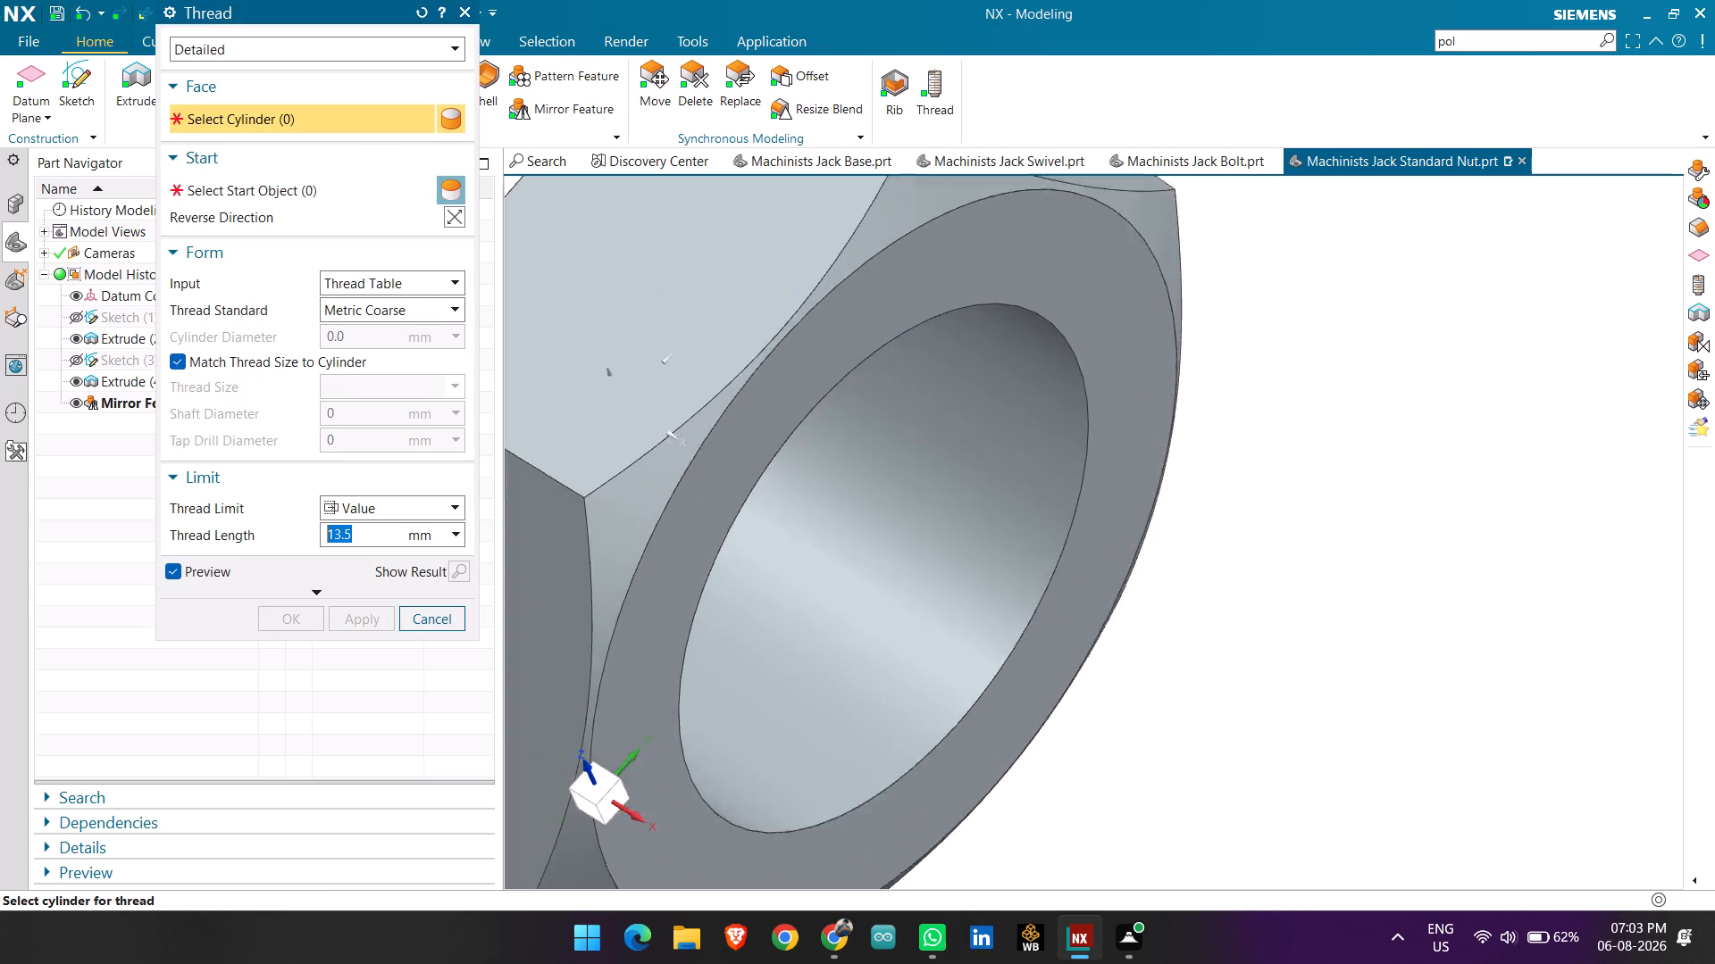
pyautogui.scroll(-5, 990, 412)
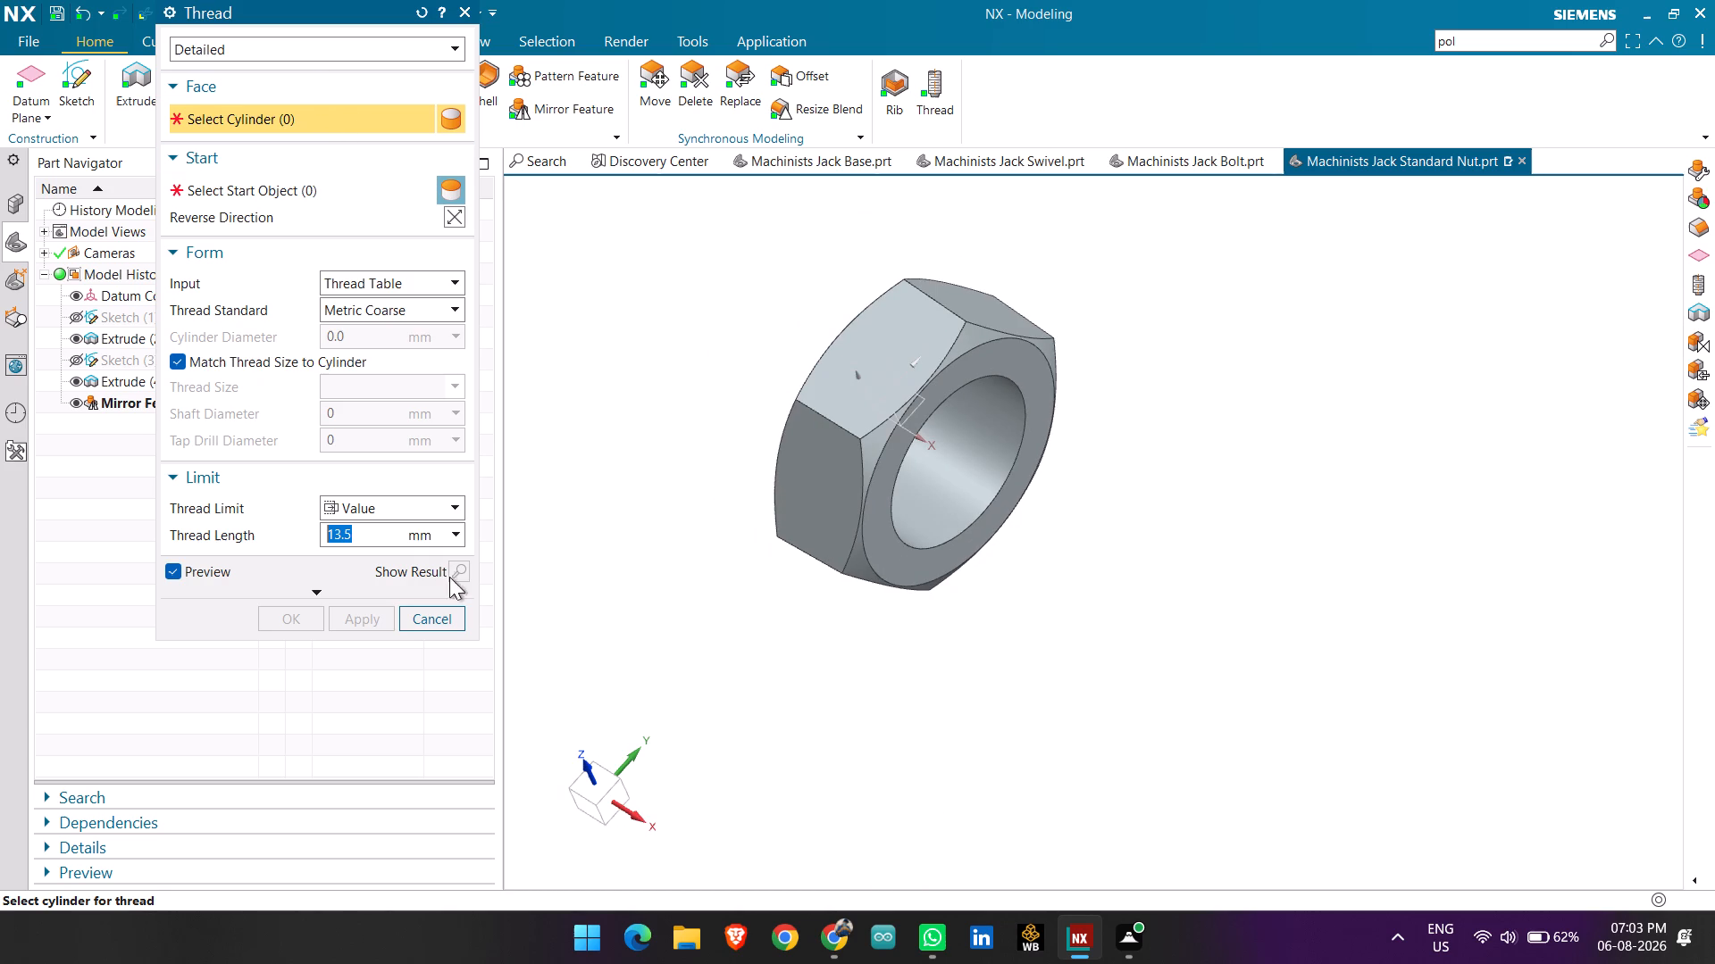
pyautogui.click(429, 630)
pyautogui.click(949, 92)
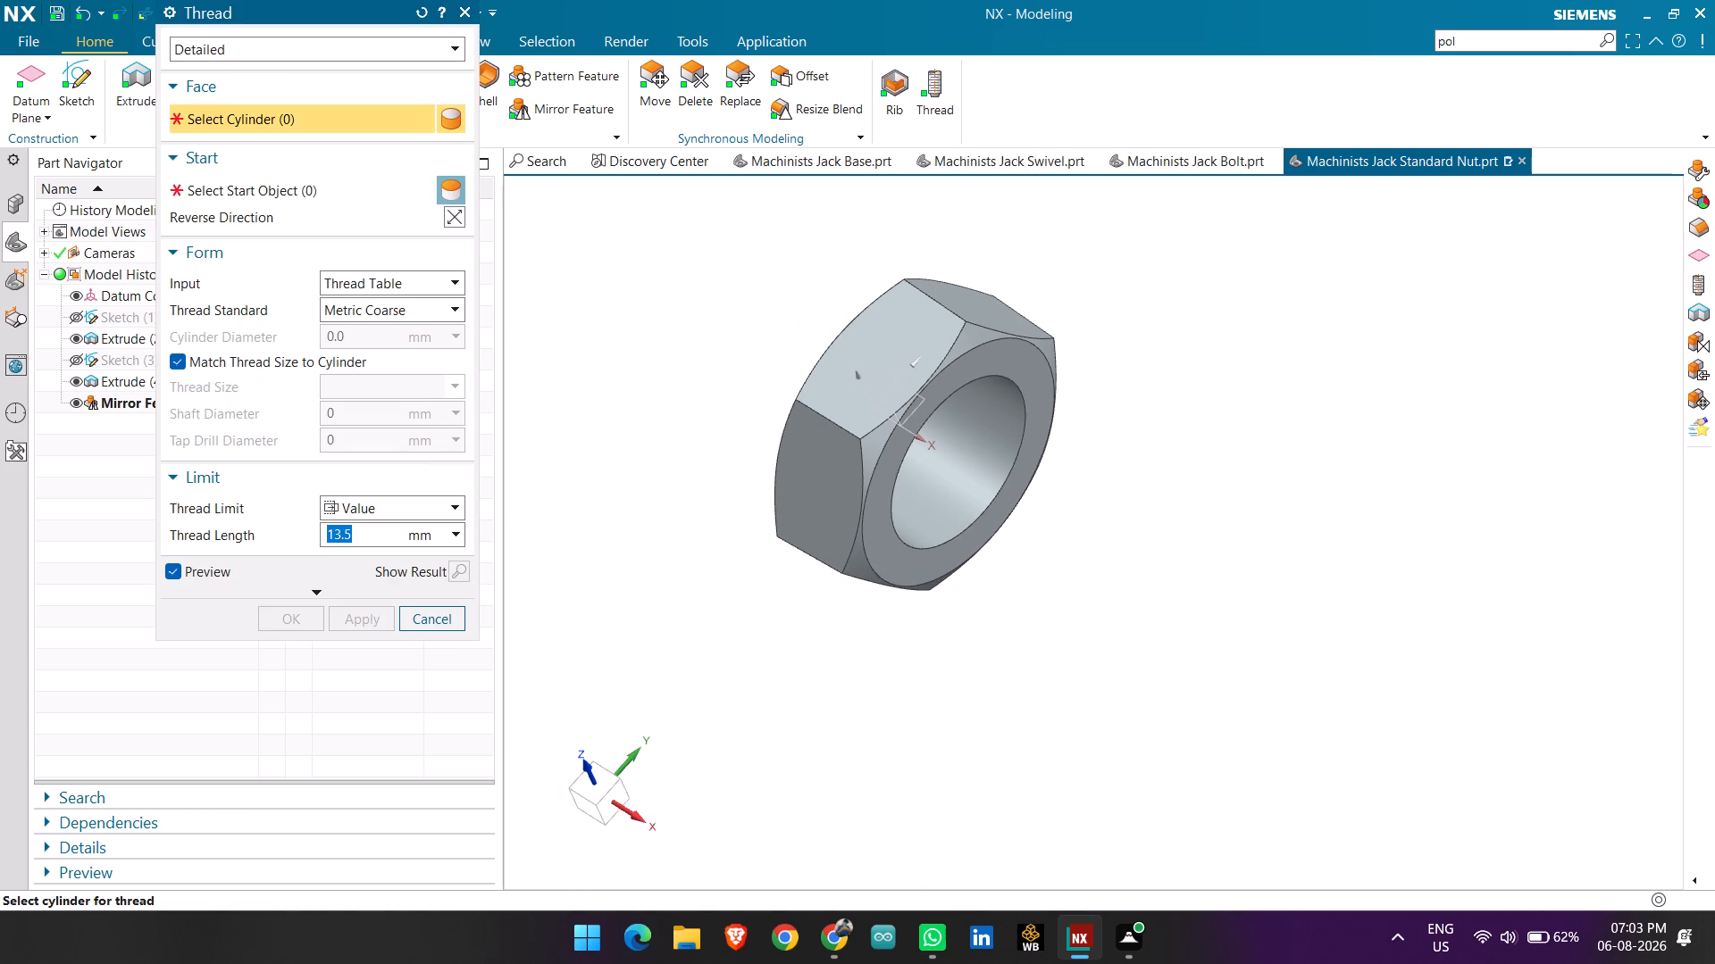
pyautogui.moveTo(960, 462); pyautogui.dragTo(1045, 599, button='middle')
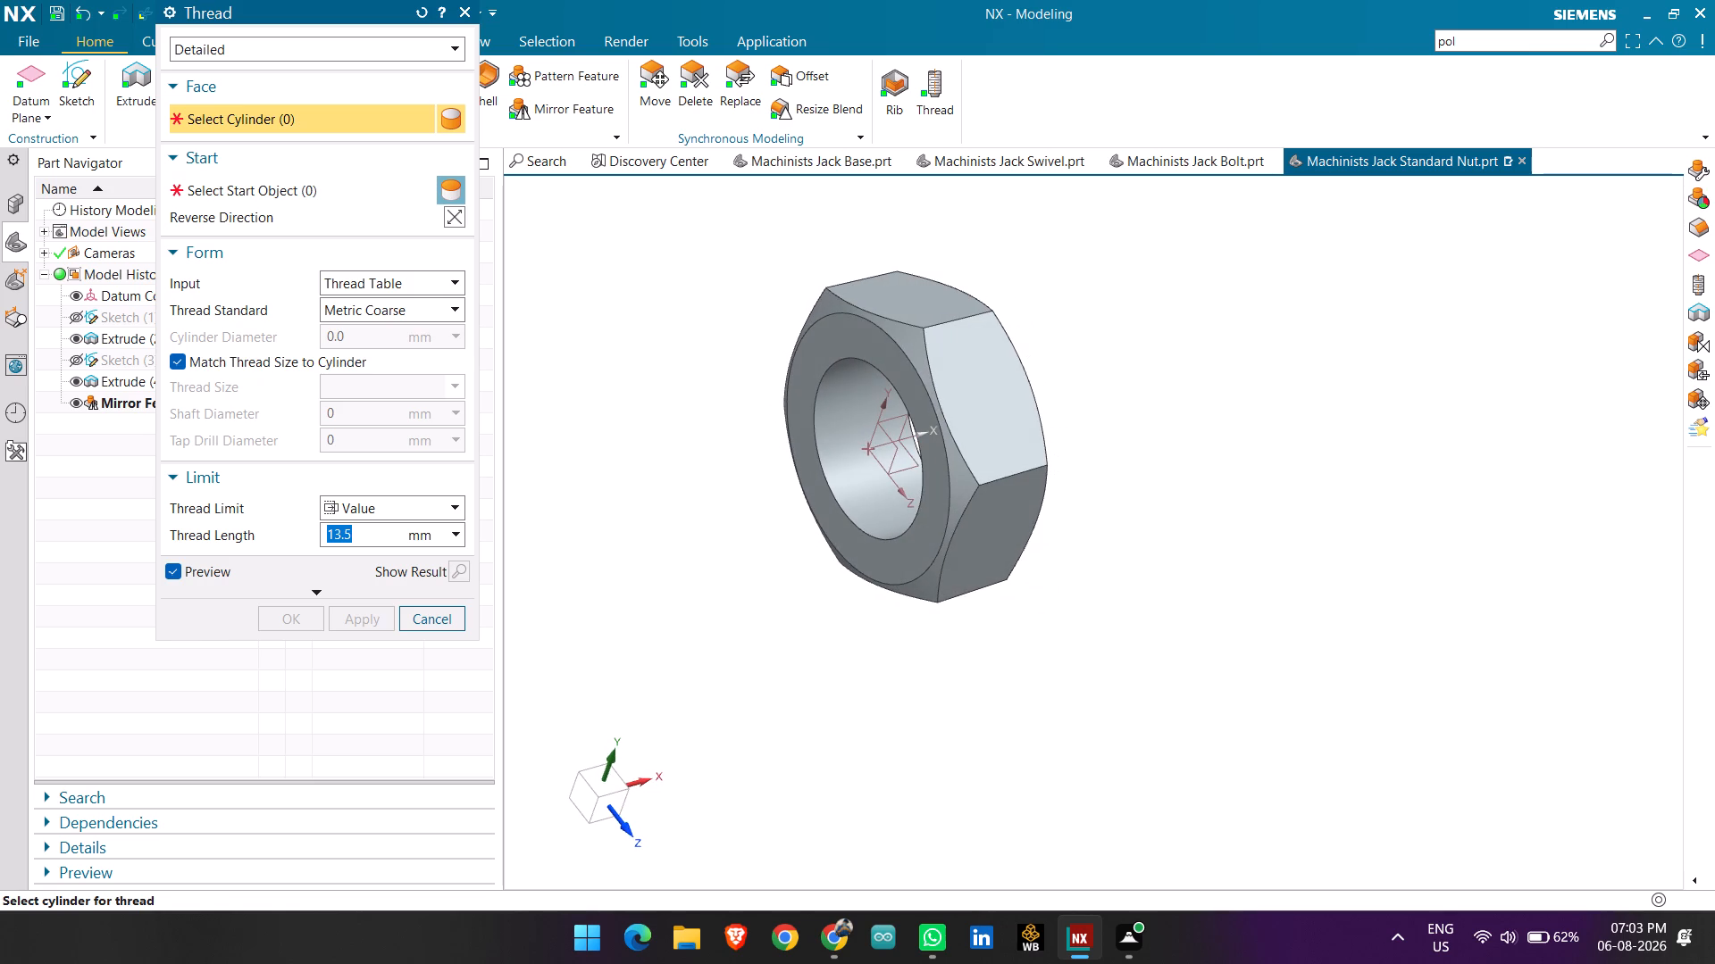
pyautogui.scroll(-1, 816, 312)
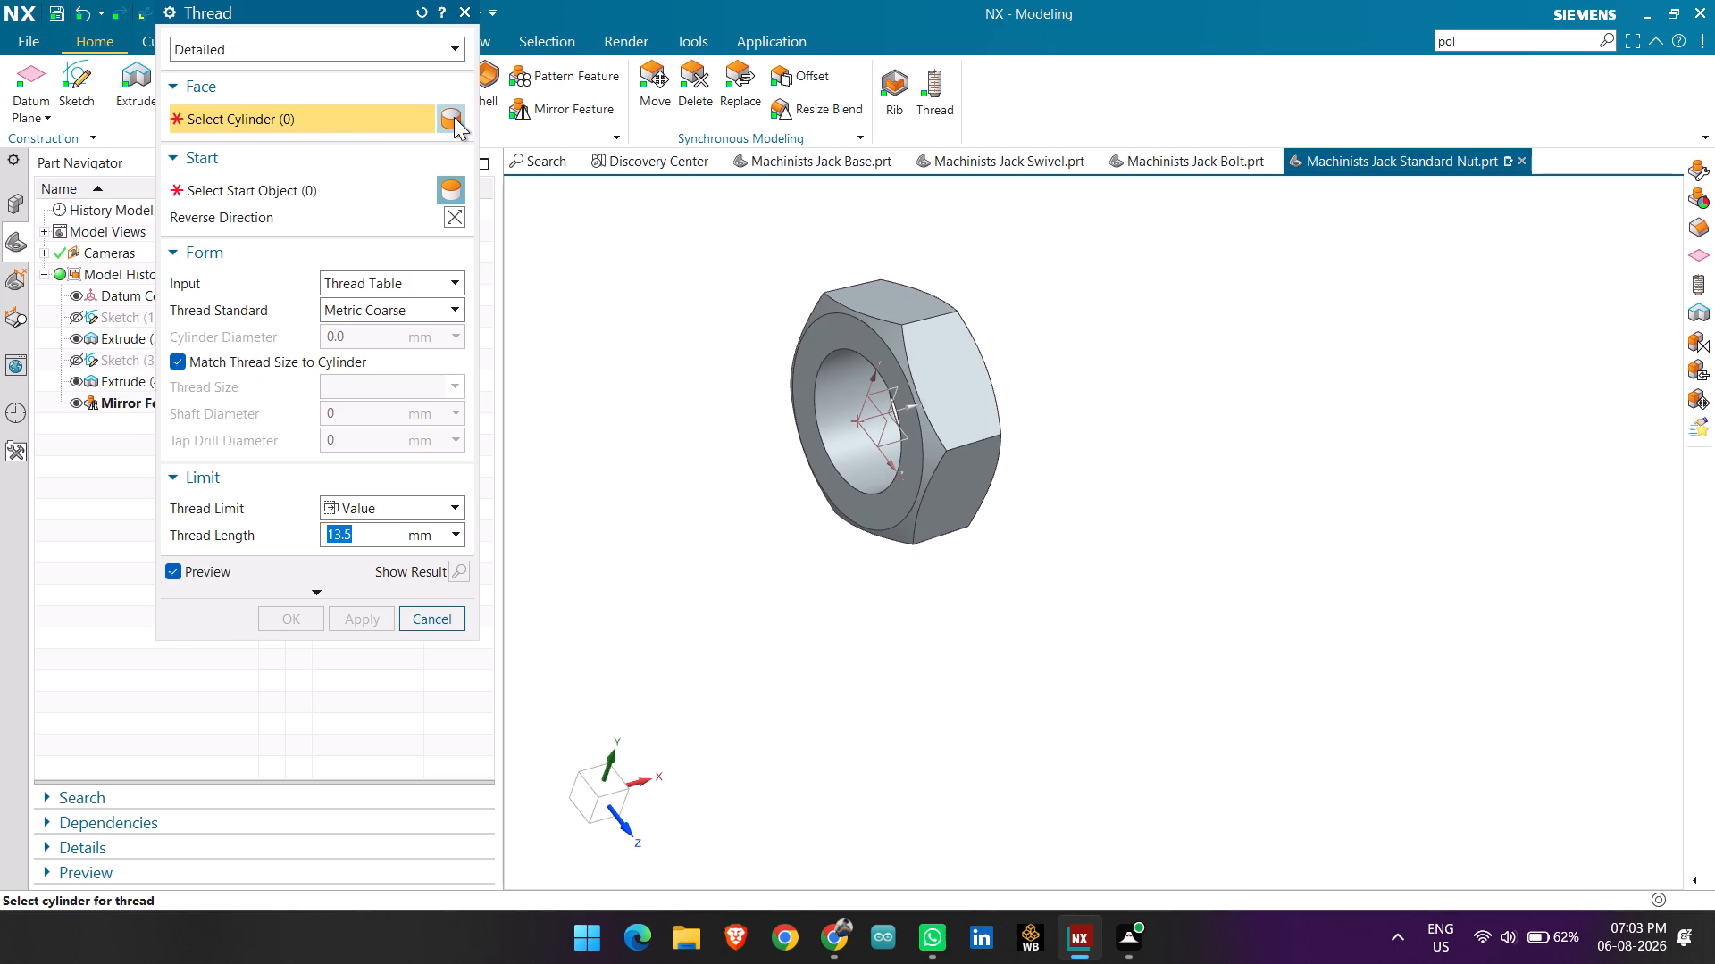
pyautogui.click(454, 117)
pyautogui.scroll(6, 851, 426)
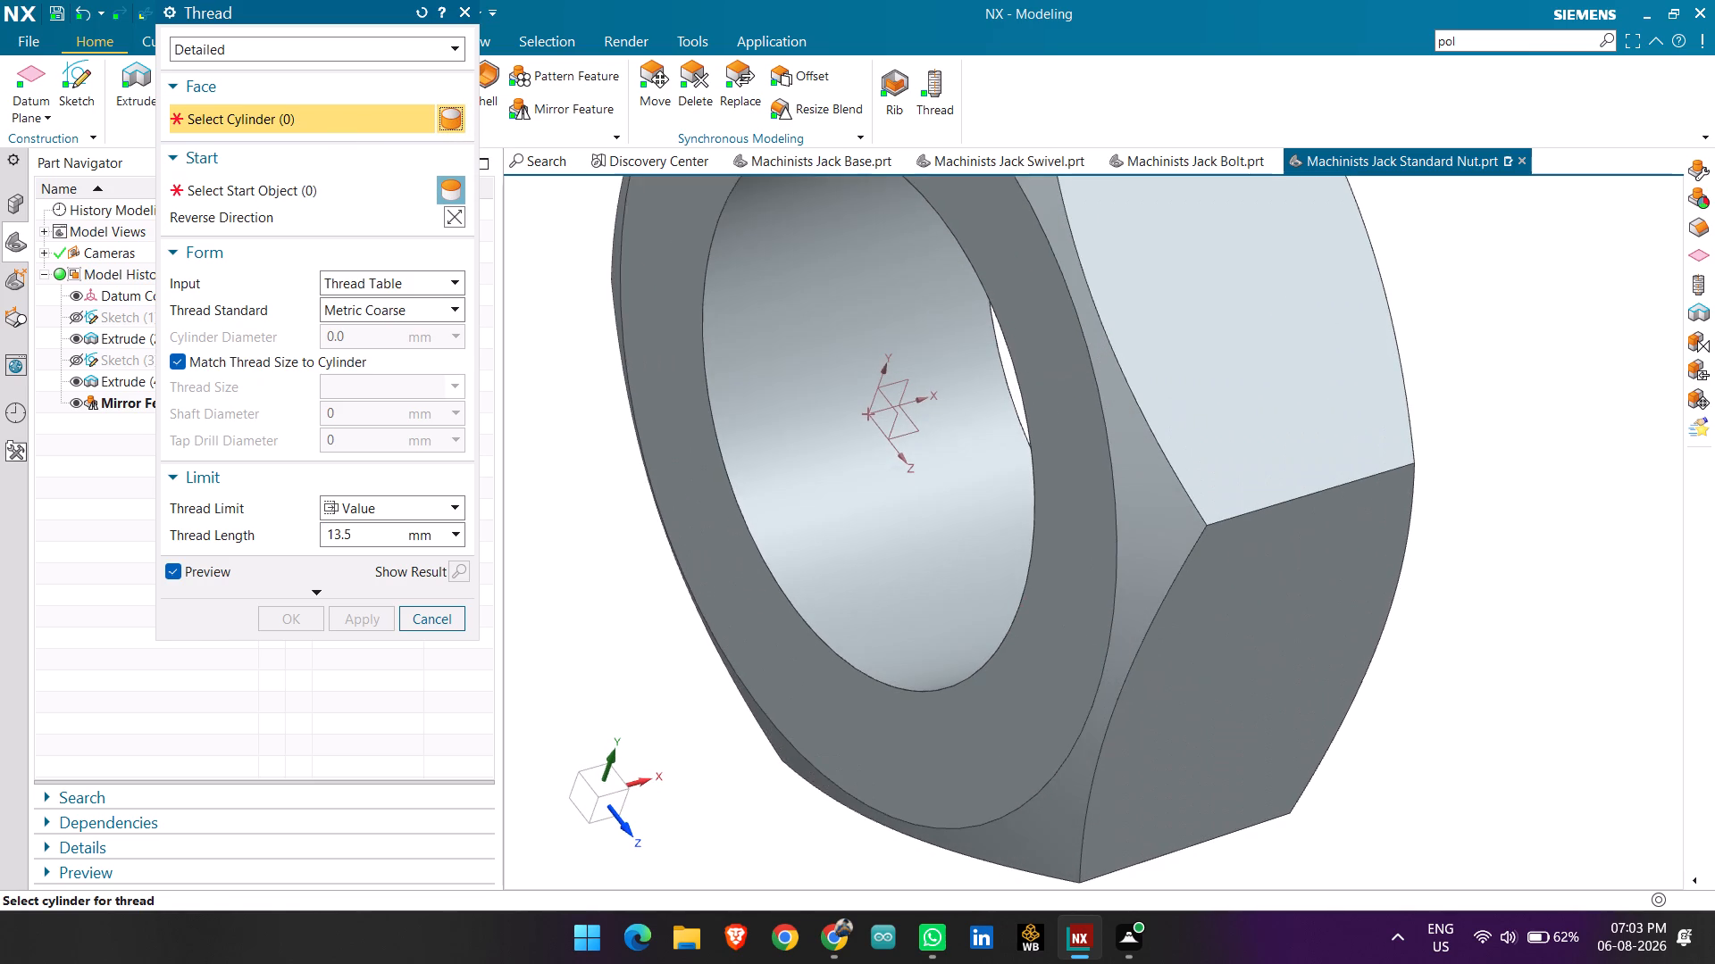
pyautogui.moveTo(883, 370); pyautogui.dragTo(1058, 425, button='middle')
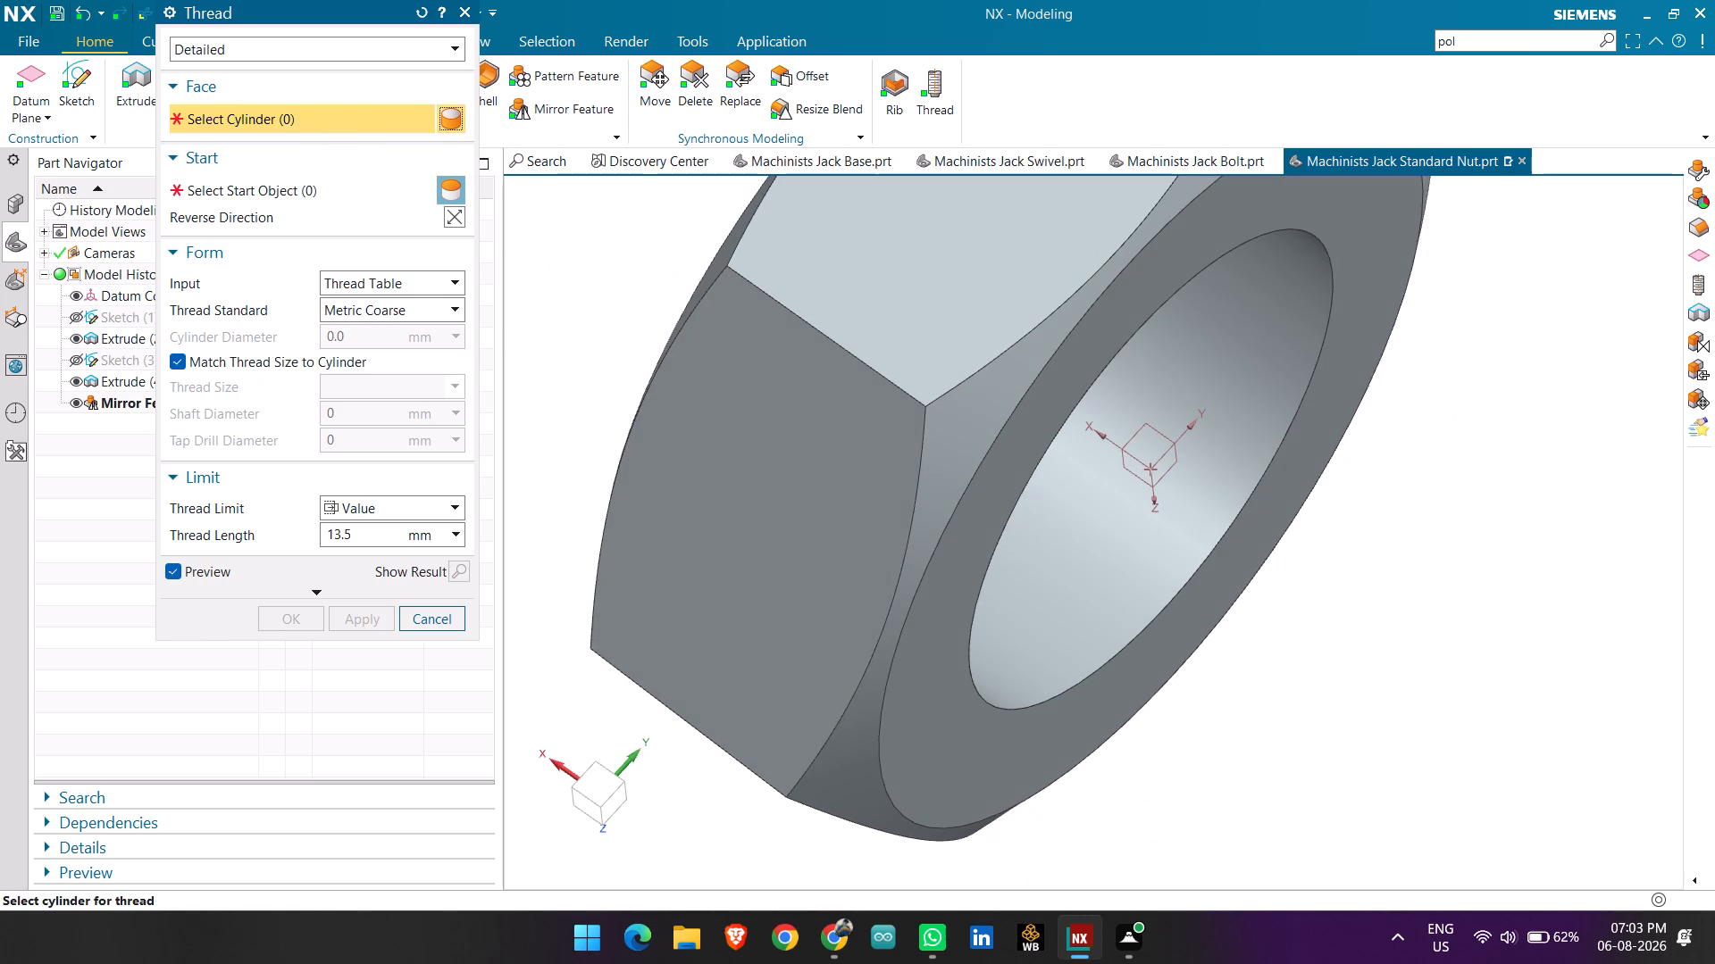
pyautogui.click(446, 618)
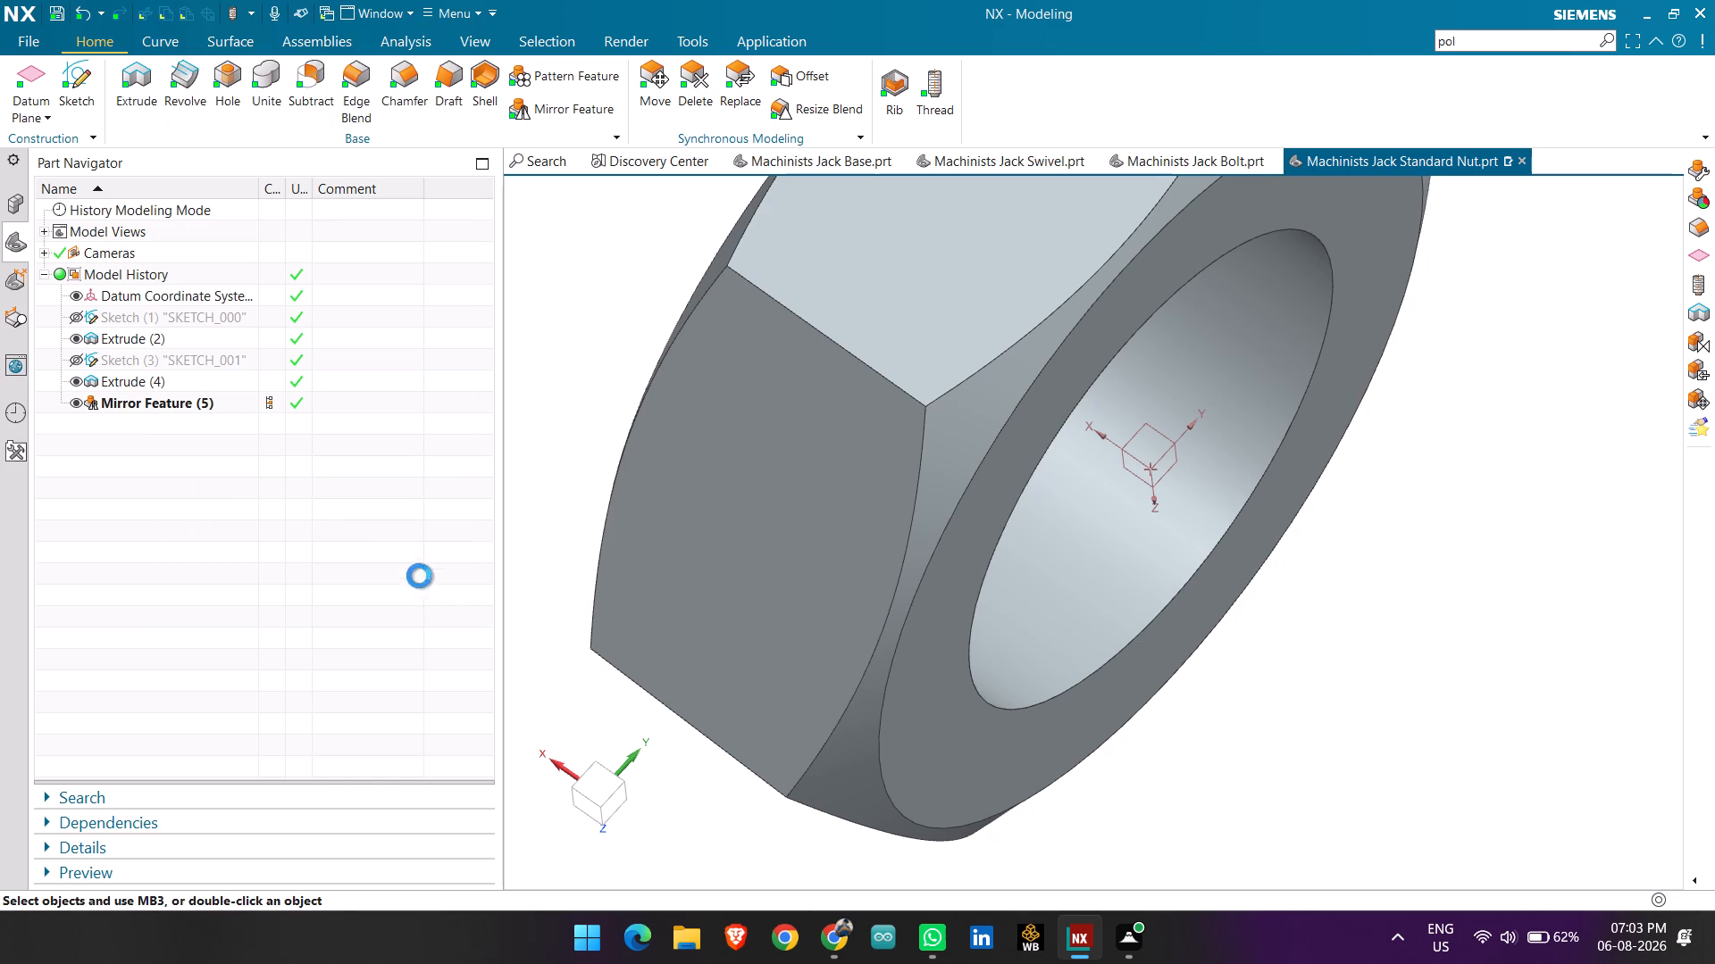
# Examine the nut's extrudes, sketches and datum coordinate system one by one in the model history.
pyautogui.scroll(-2, 866, 461)
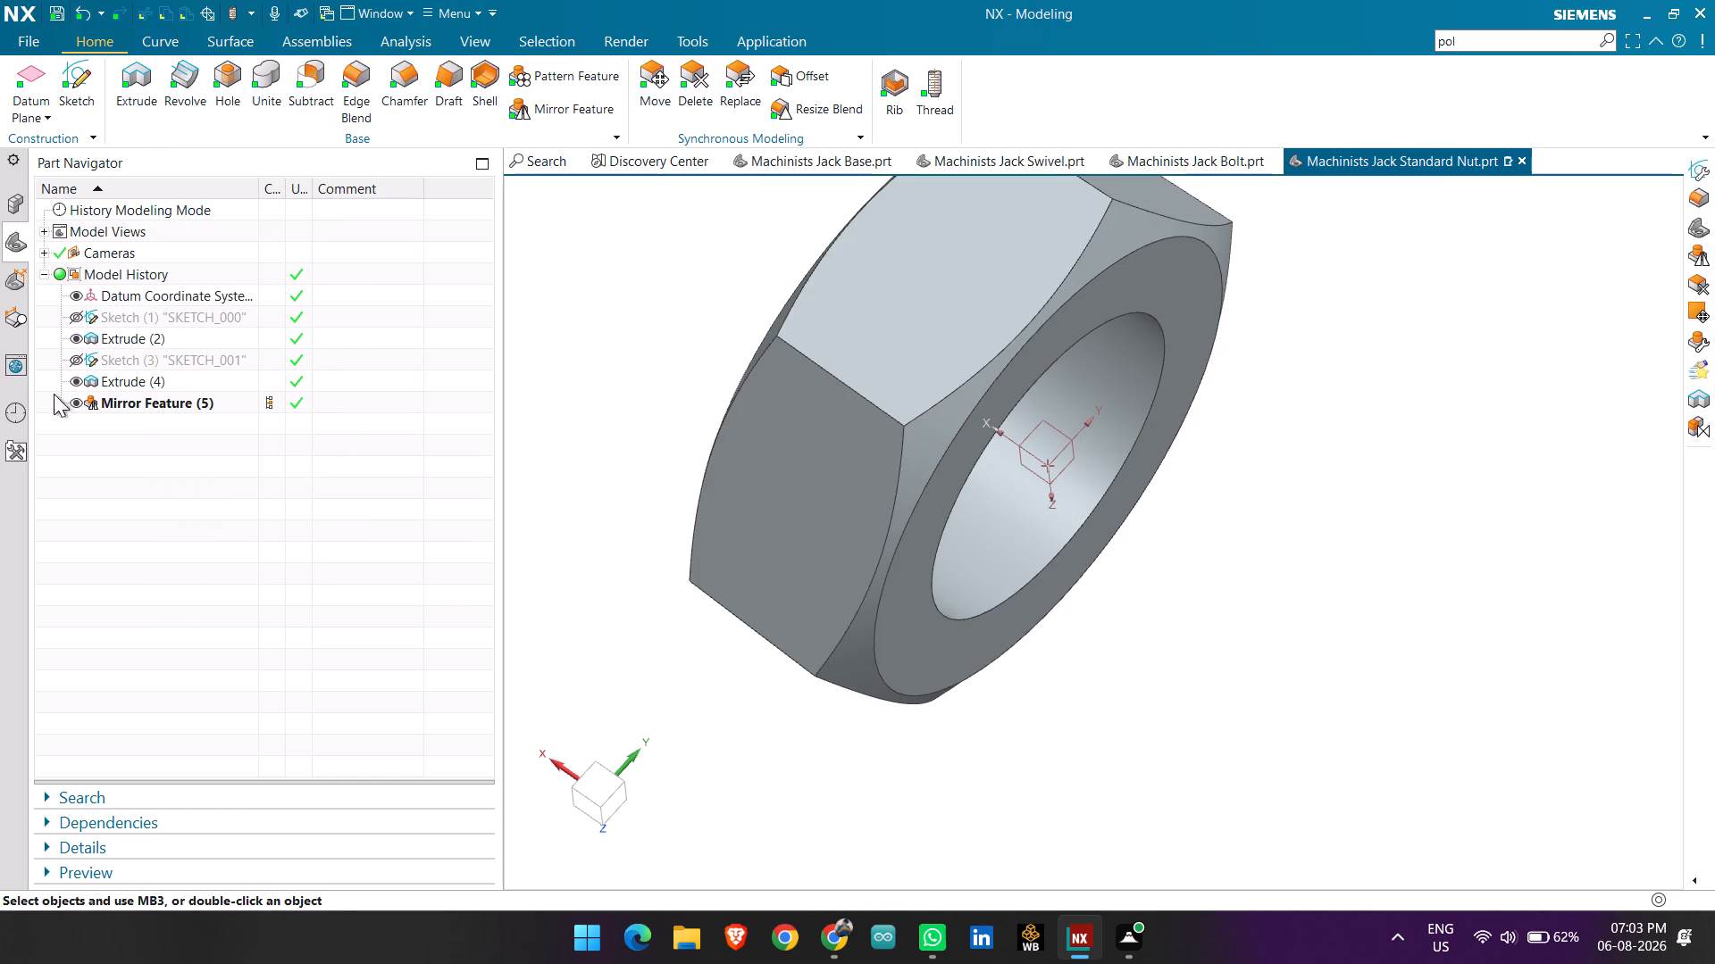
pyautogui.click(135, 382)
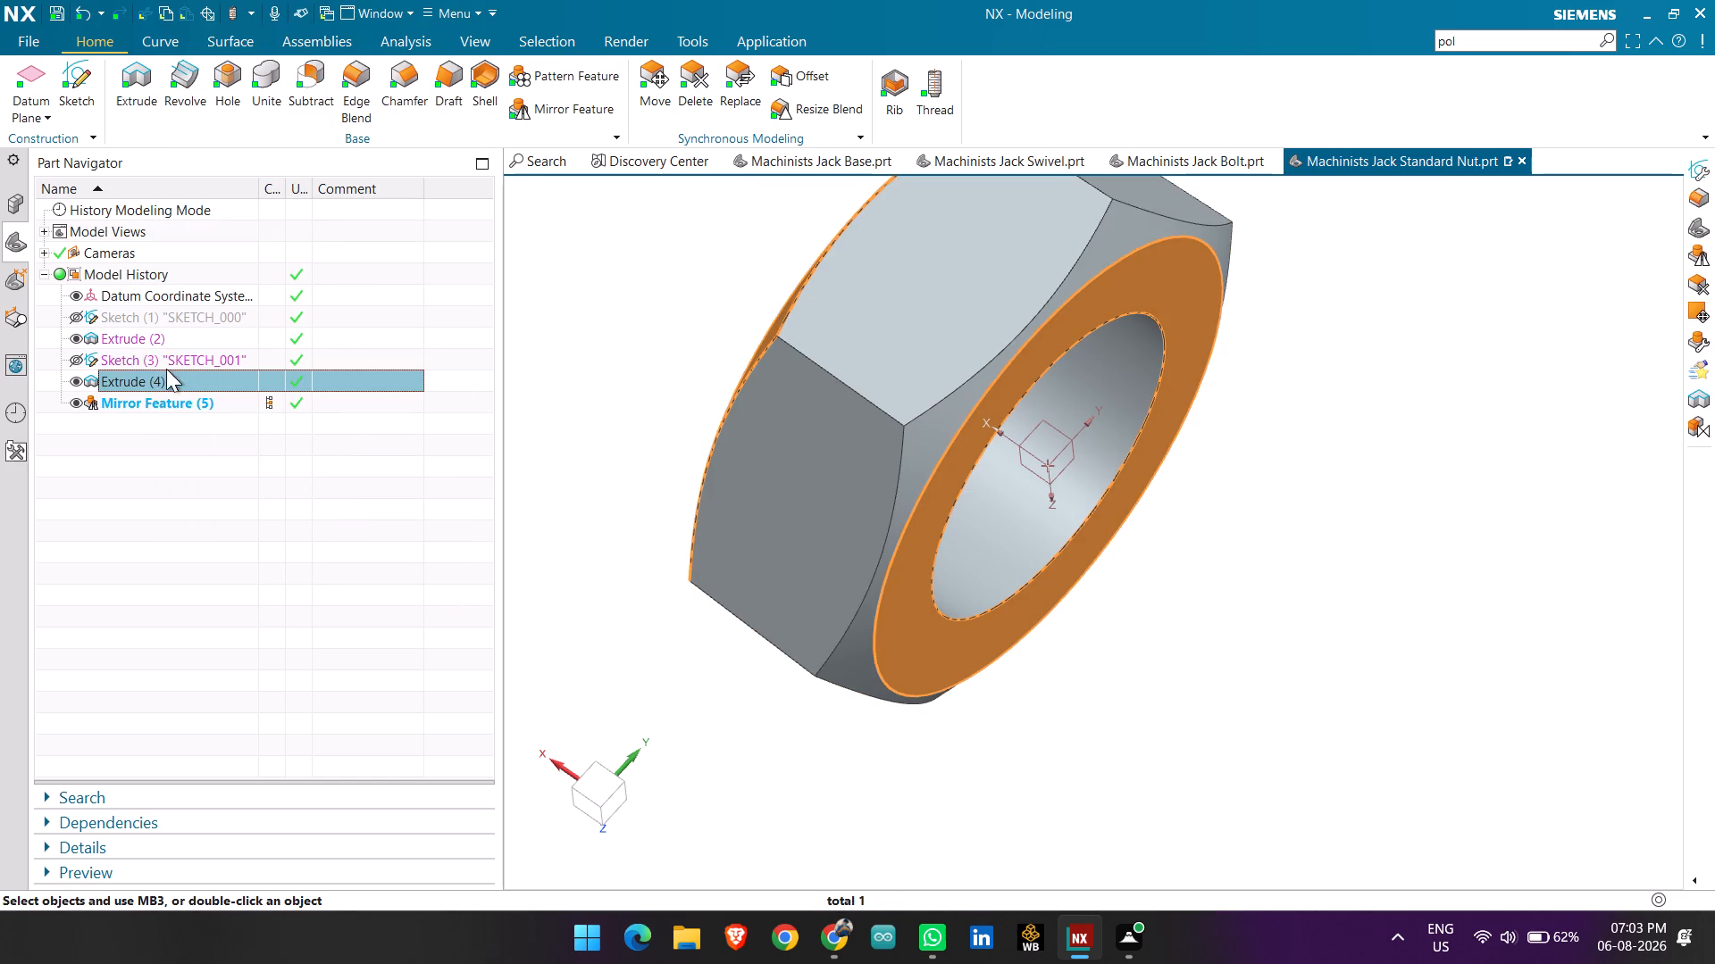
pyautogui.click(144, 358)
pyautogui.click(168, 338)
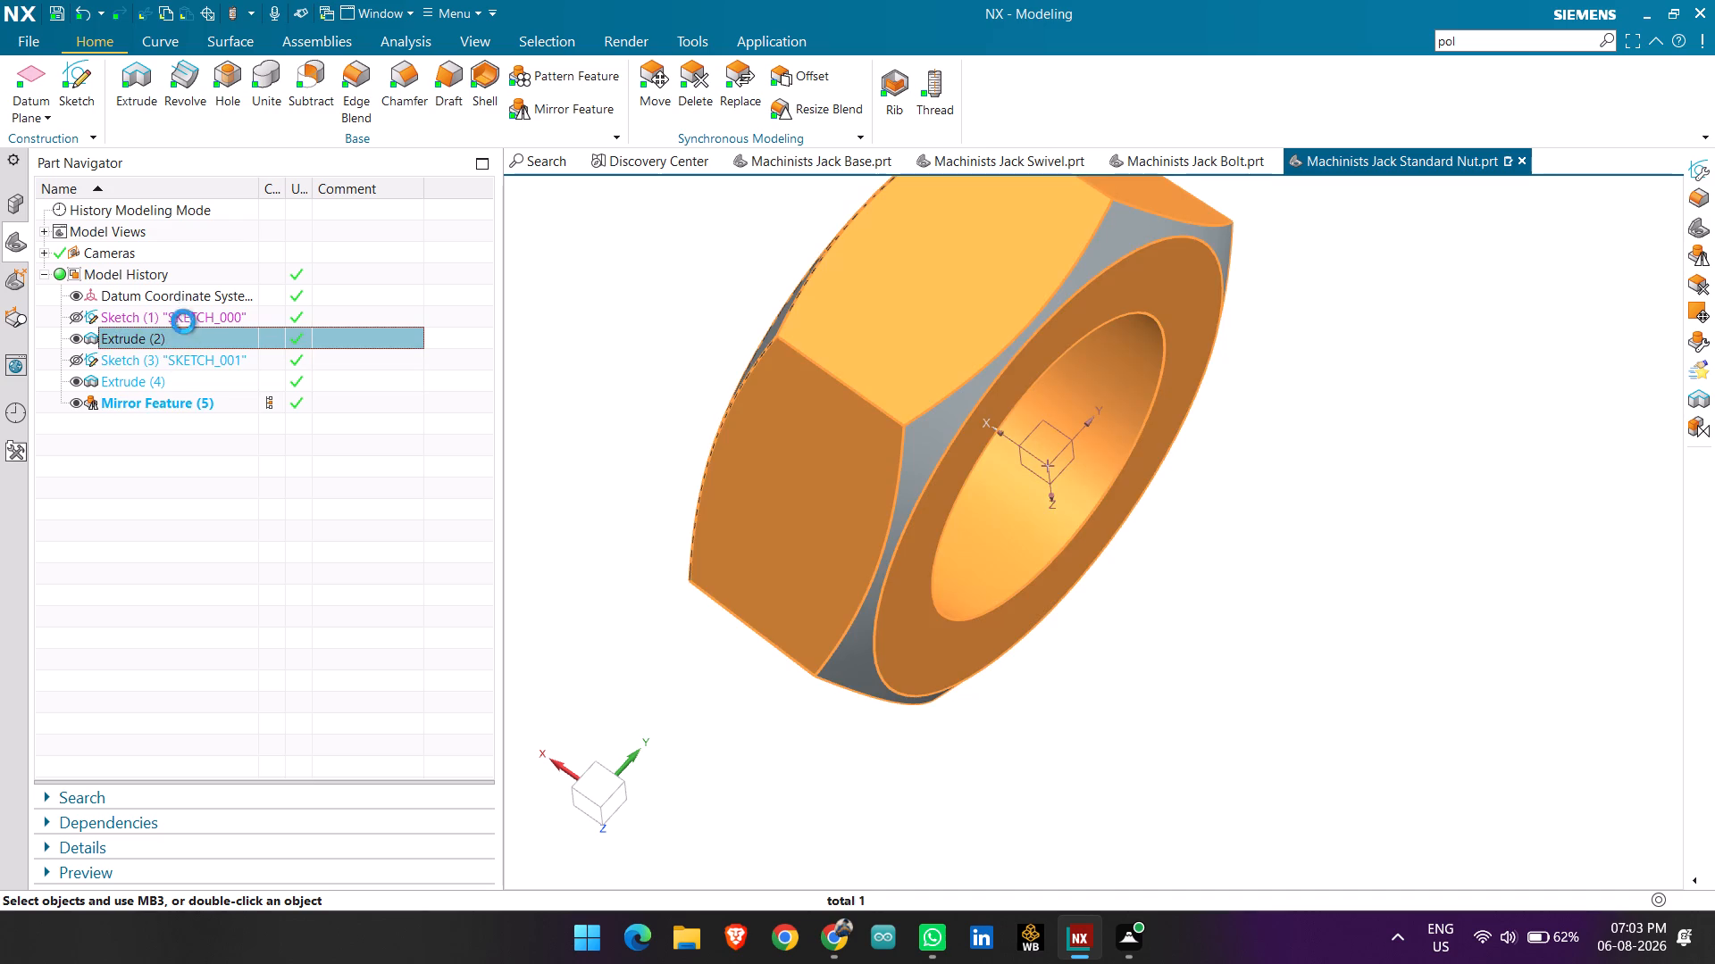
pyautogui.click(183, 321)
pyautogui.click(189, 298)
pyautogui.click(188, 317)
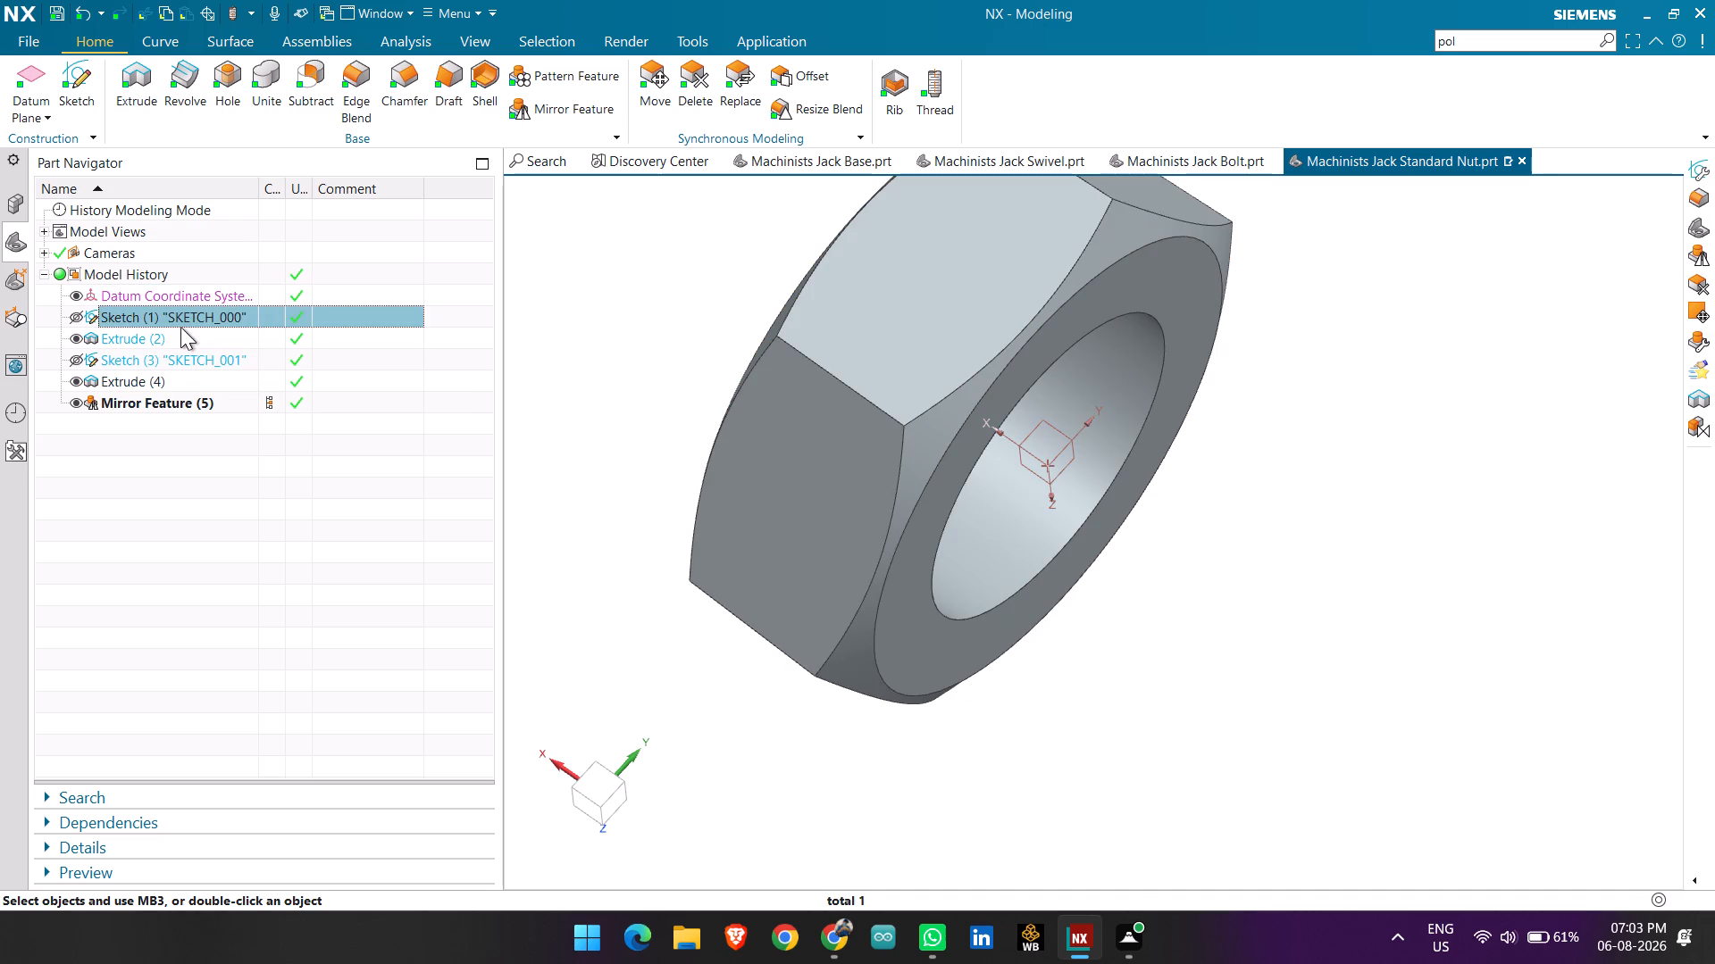
pyautogui.click(180, 327)
pyautogui.click(175, 339)
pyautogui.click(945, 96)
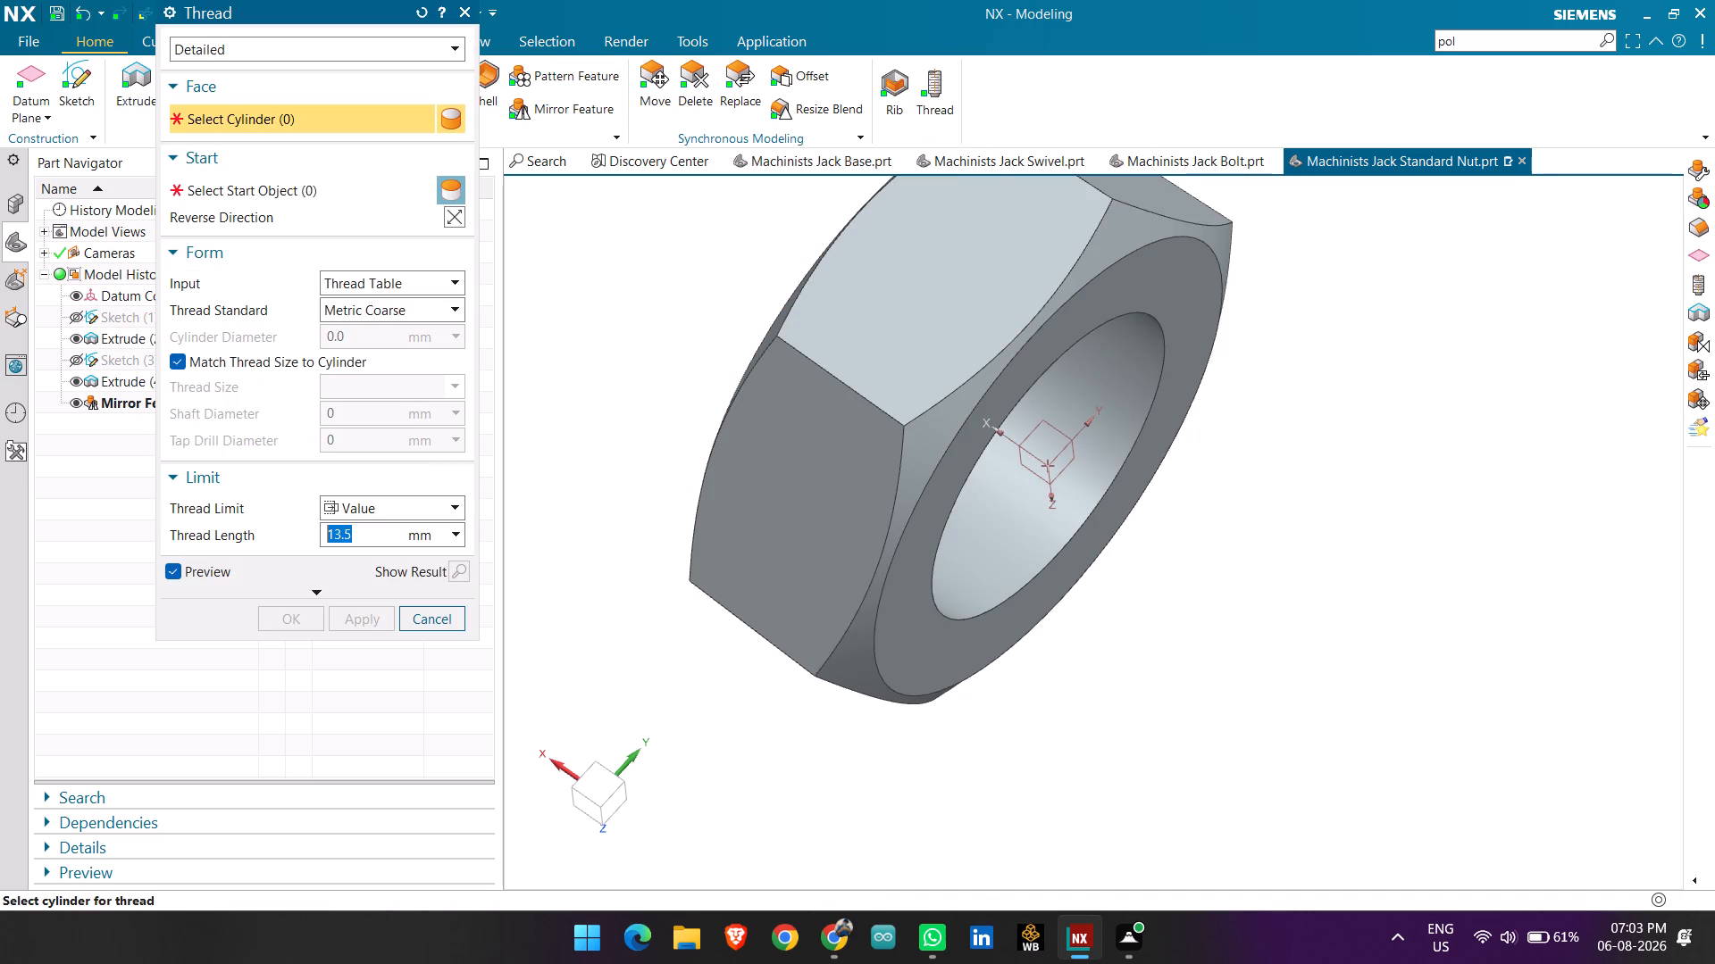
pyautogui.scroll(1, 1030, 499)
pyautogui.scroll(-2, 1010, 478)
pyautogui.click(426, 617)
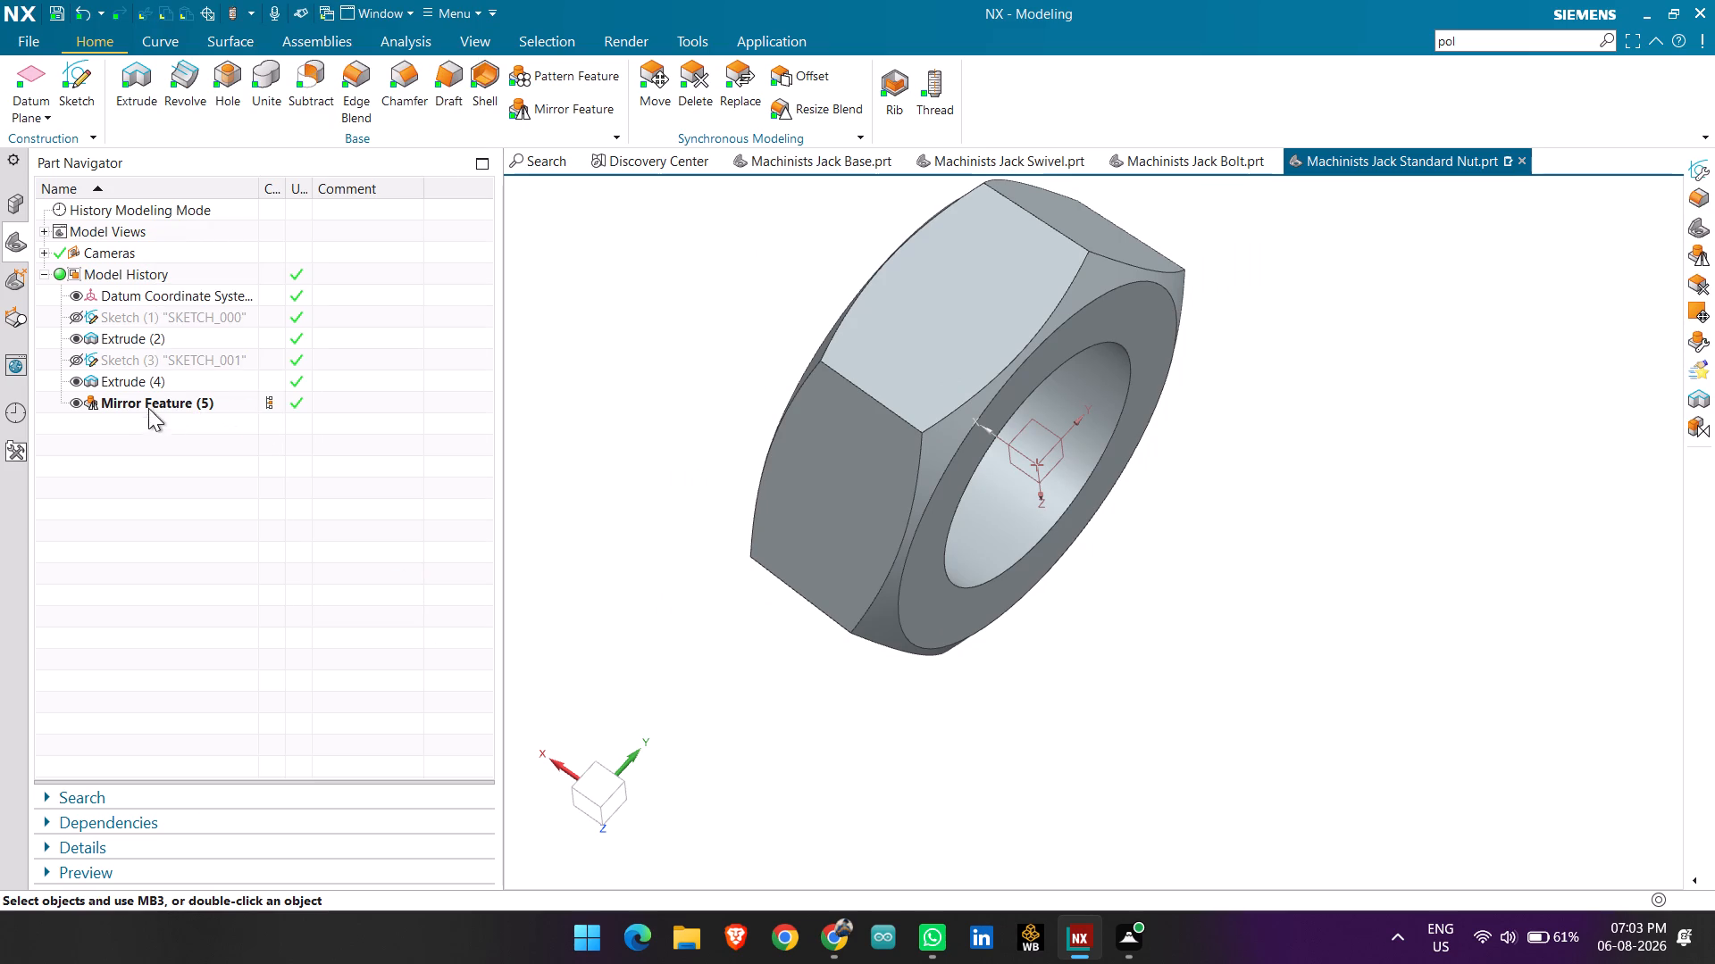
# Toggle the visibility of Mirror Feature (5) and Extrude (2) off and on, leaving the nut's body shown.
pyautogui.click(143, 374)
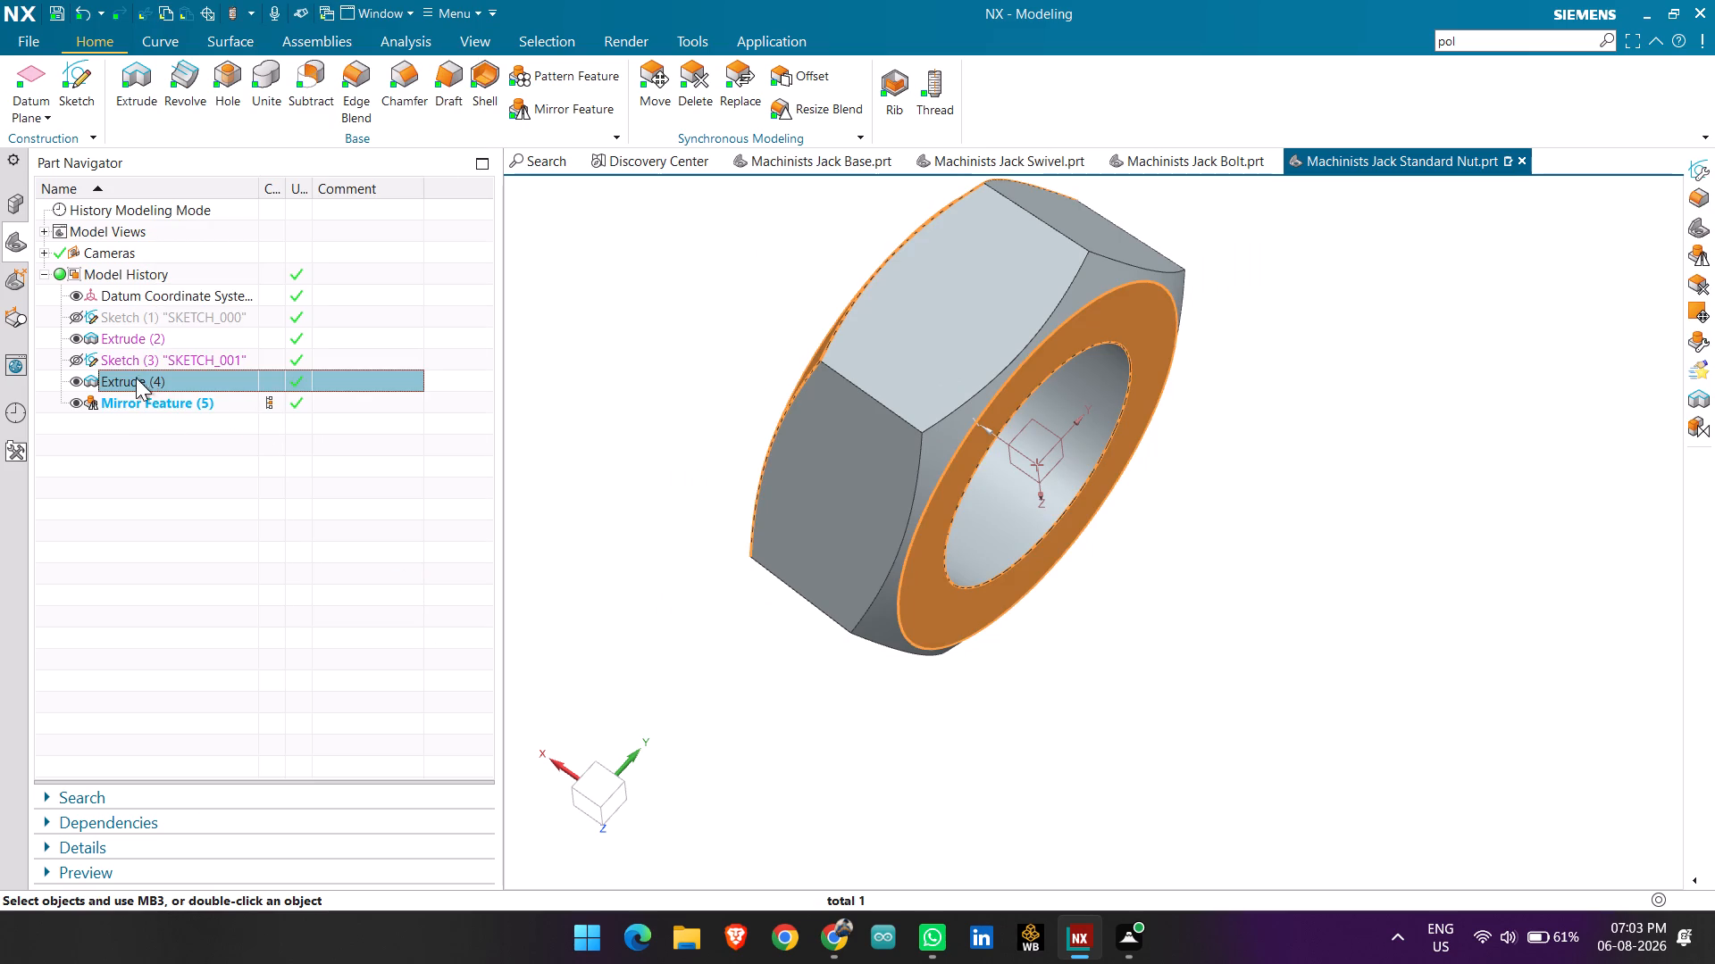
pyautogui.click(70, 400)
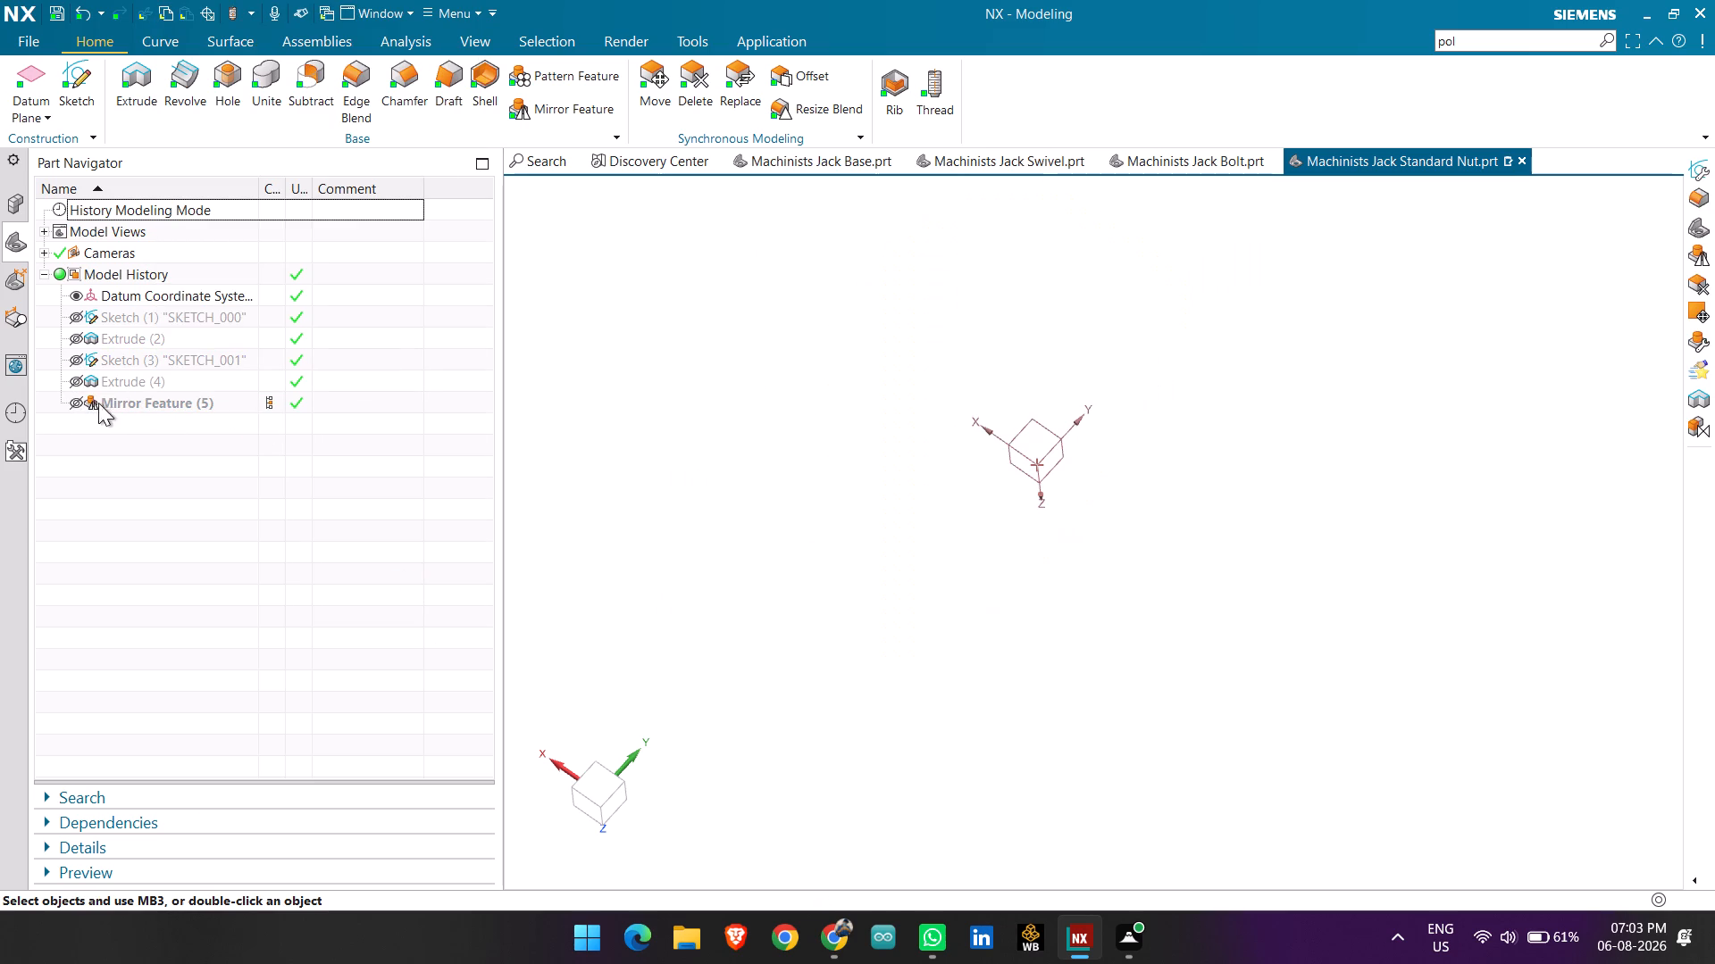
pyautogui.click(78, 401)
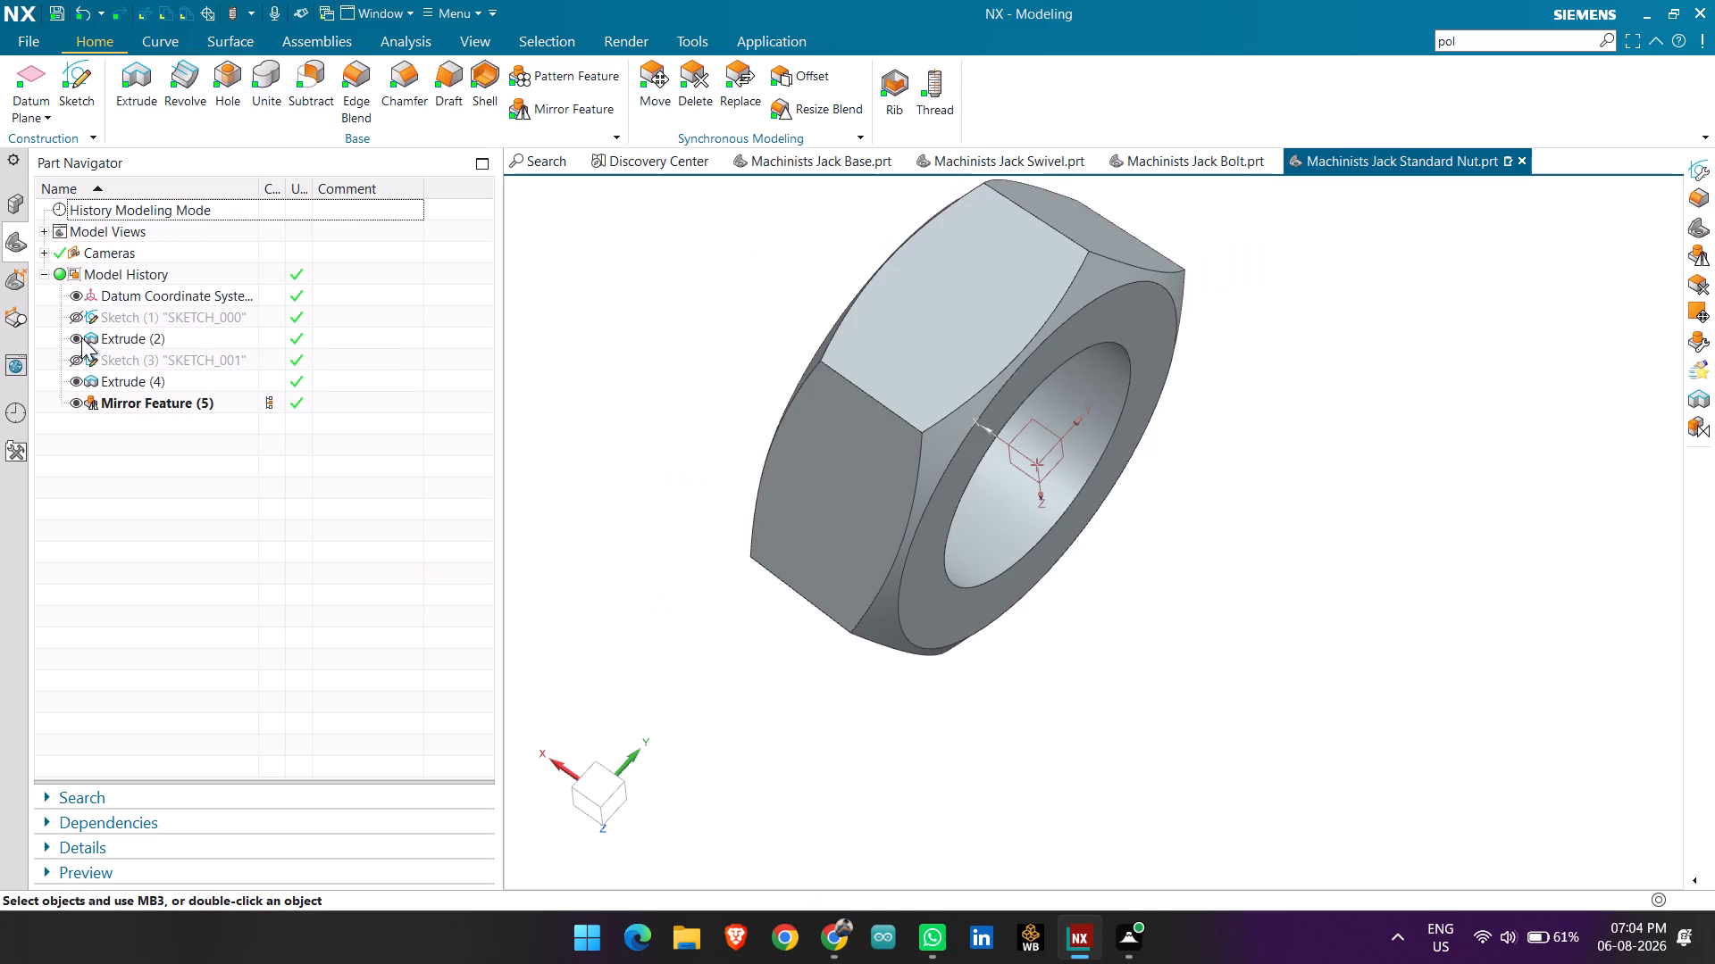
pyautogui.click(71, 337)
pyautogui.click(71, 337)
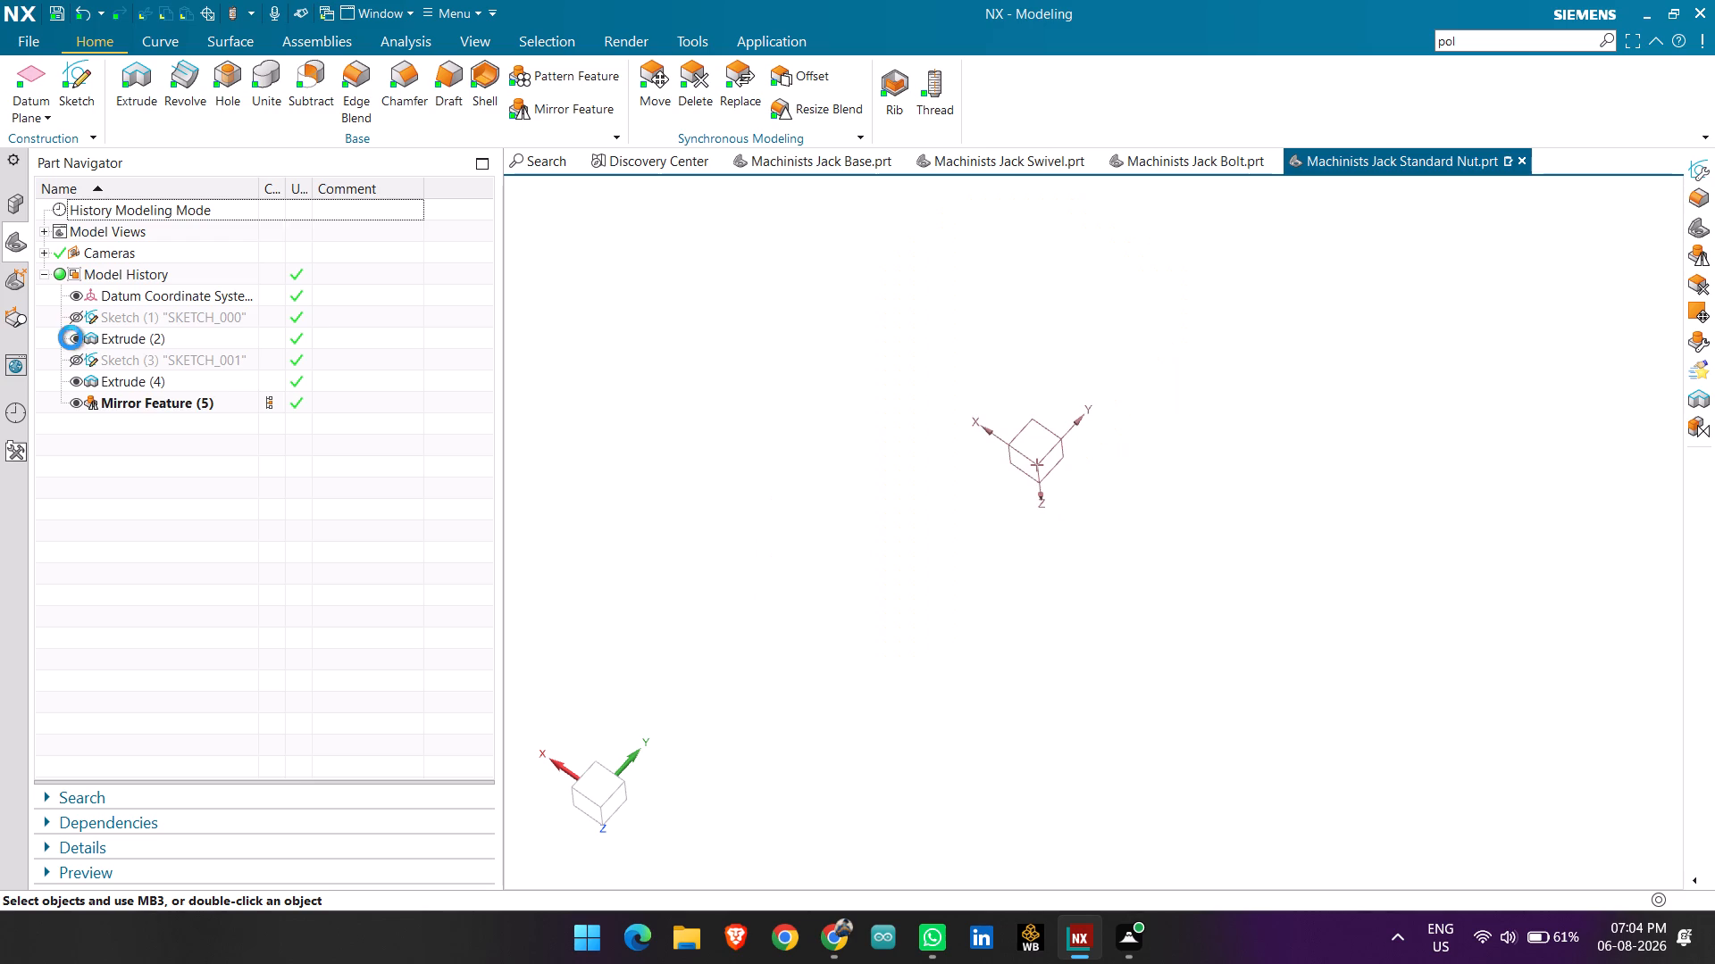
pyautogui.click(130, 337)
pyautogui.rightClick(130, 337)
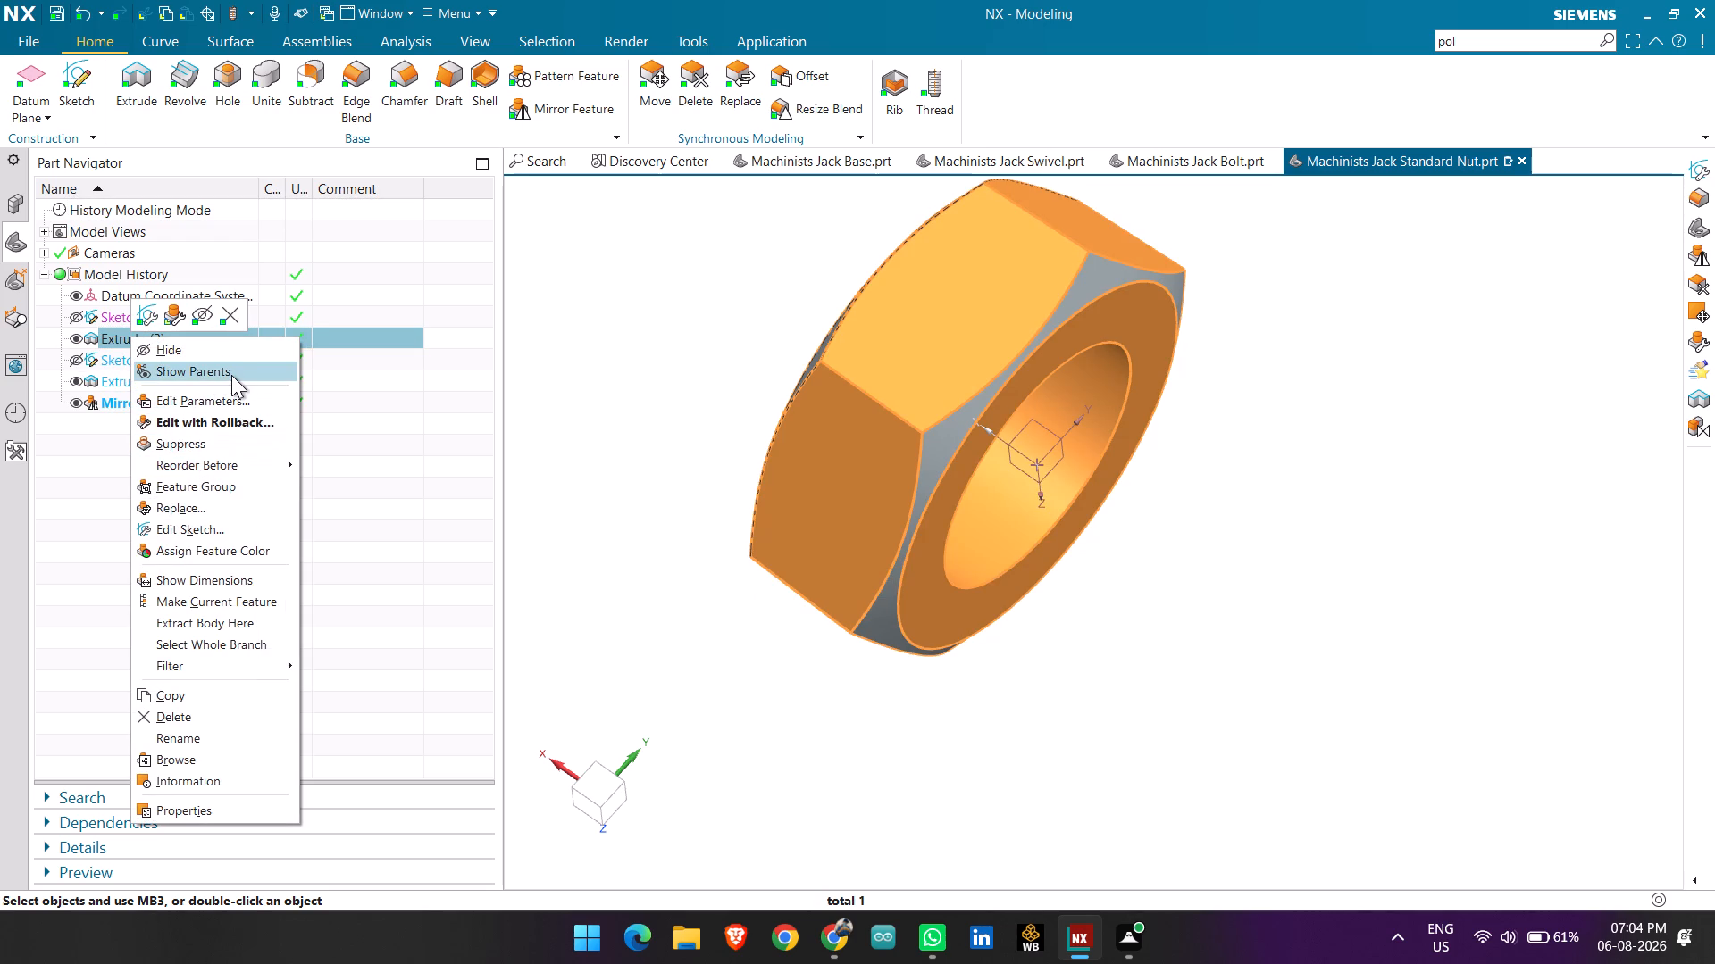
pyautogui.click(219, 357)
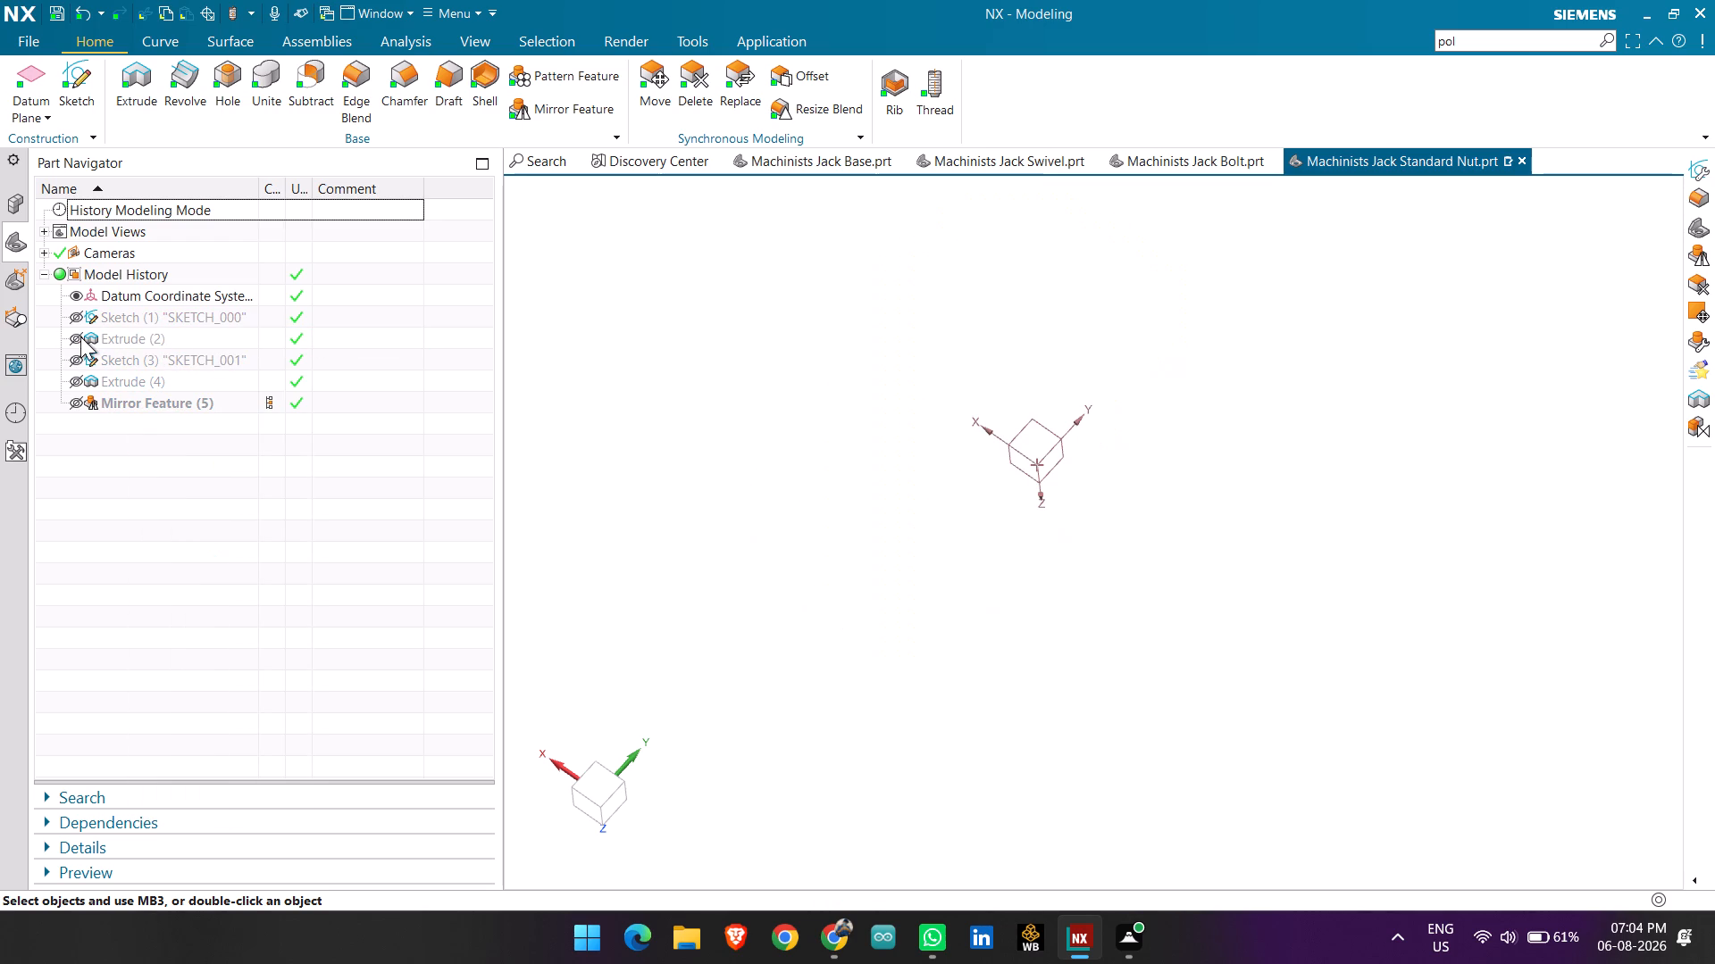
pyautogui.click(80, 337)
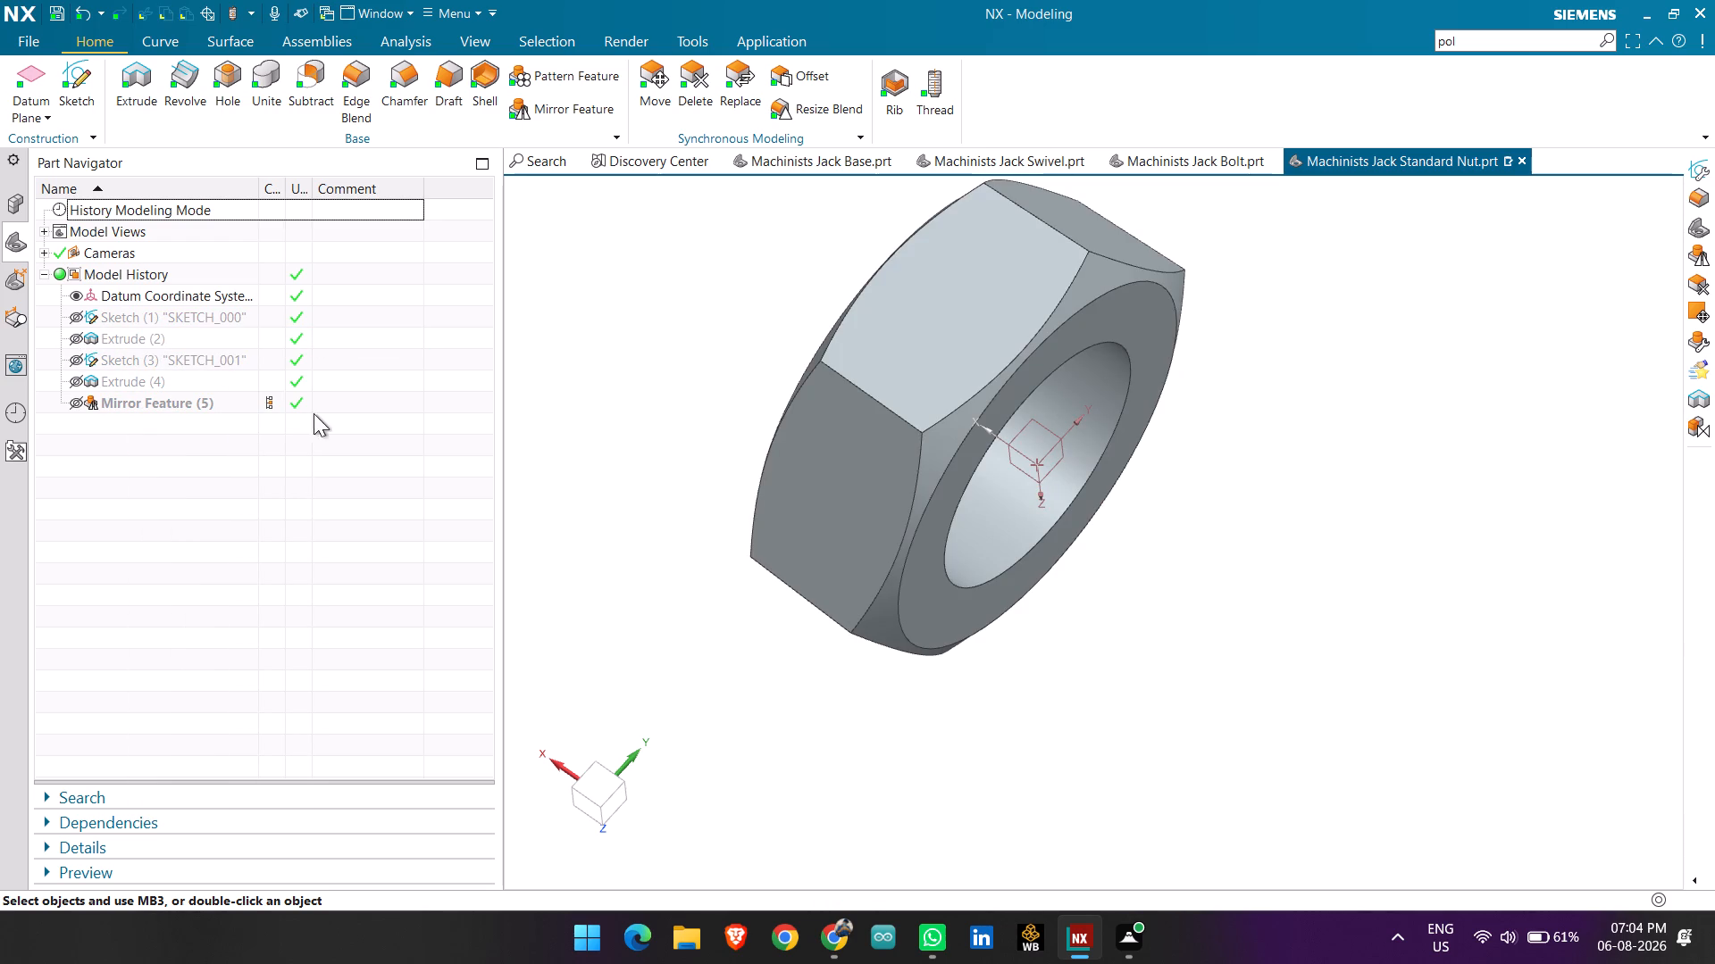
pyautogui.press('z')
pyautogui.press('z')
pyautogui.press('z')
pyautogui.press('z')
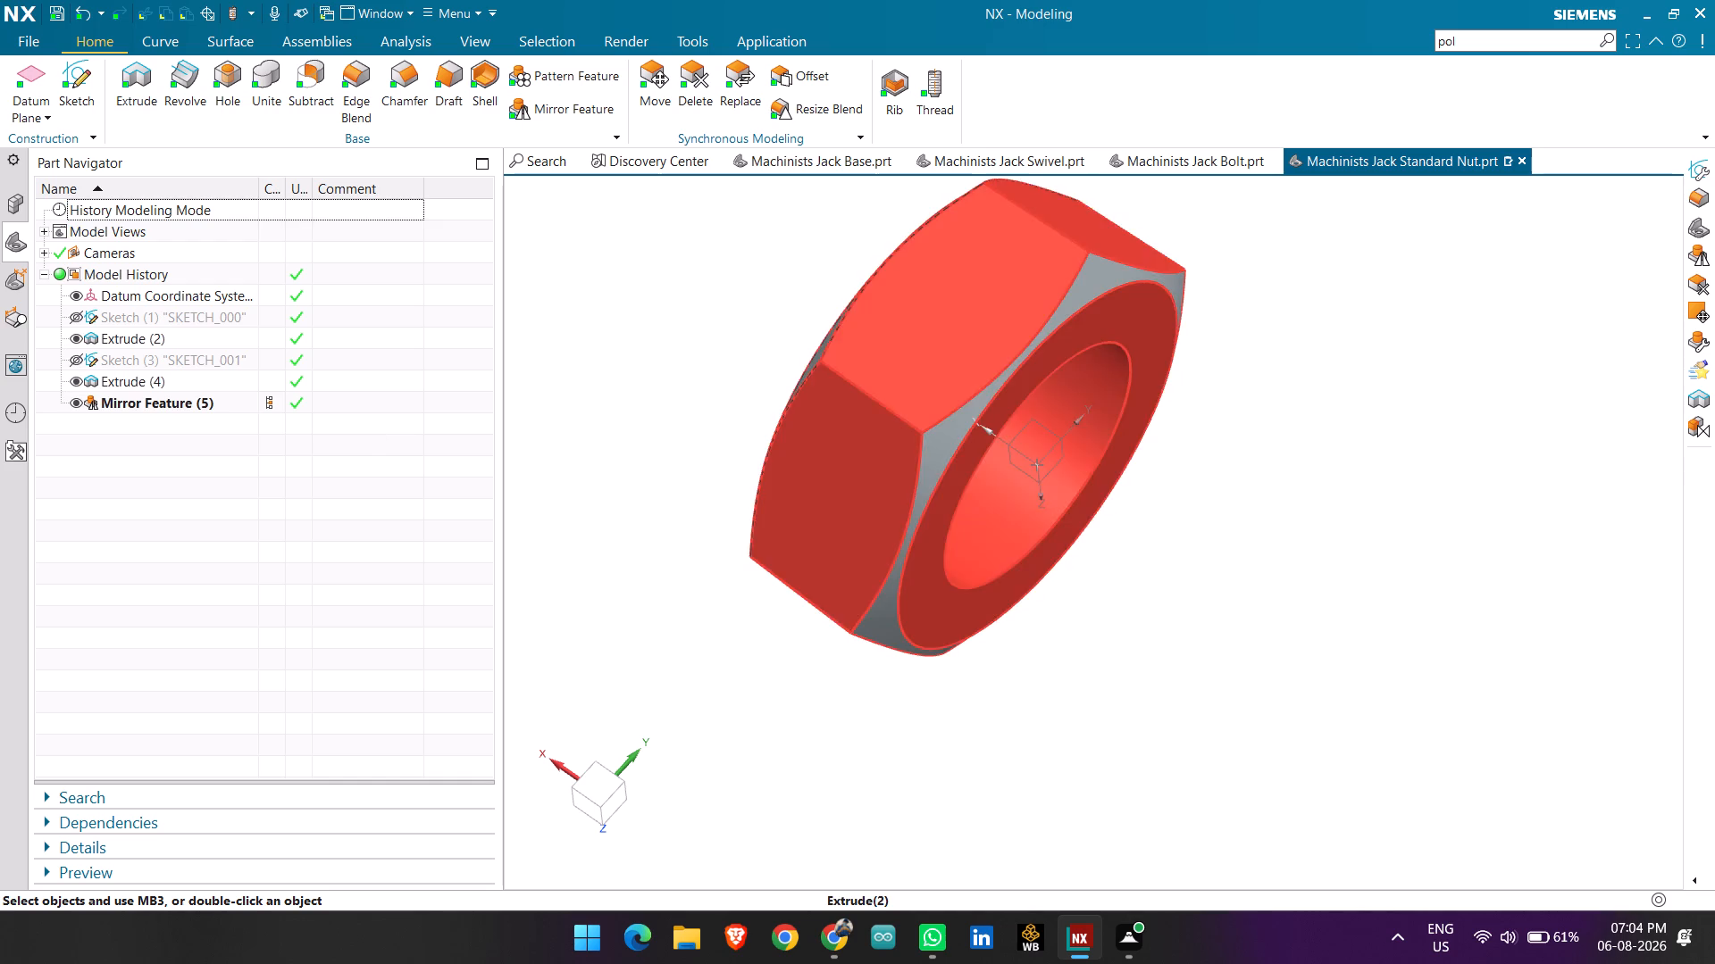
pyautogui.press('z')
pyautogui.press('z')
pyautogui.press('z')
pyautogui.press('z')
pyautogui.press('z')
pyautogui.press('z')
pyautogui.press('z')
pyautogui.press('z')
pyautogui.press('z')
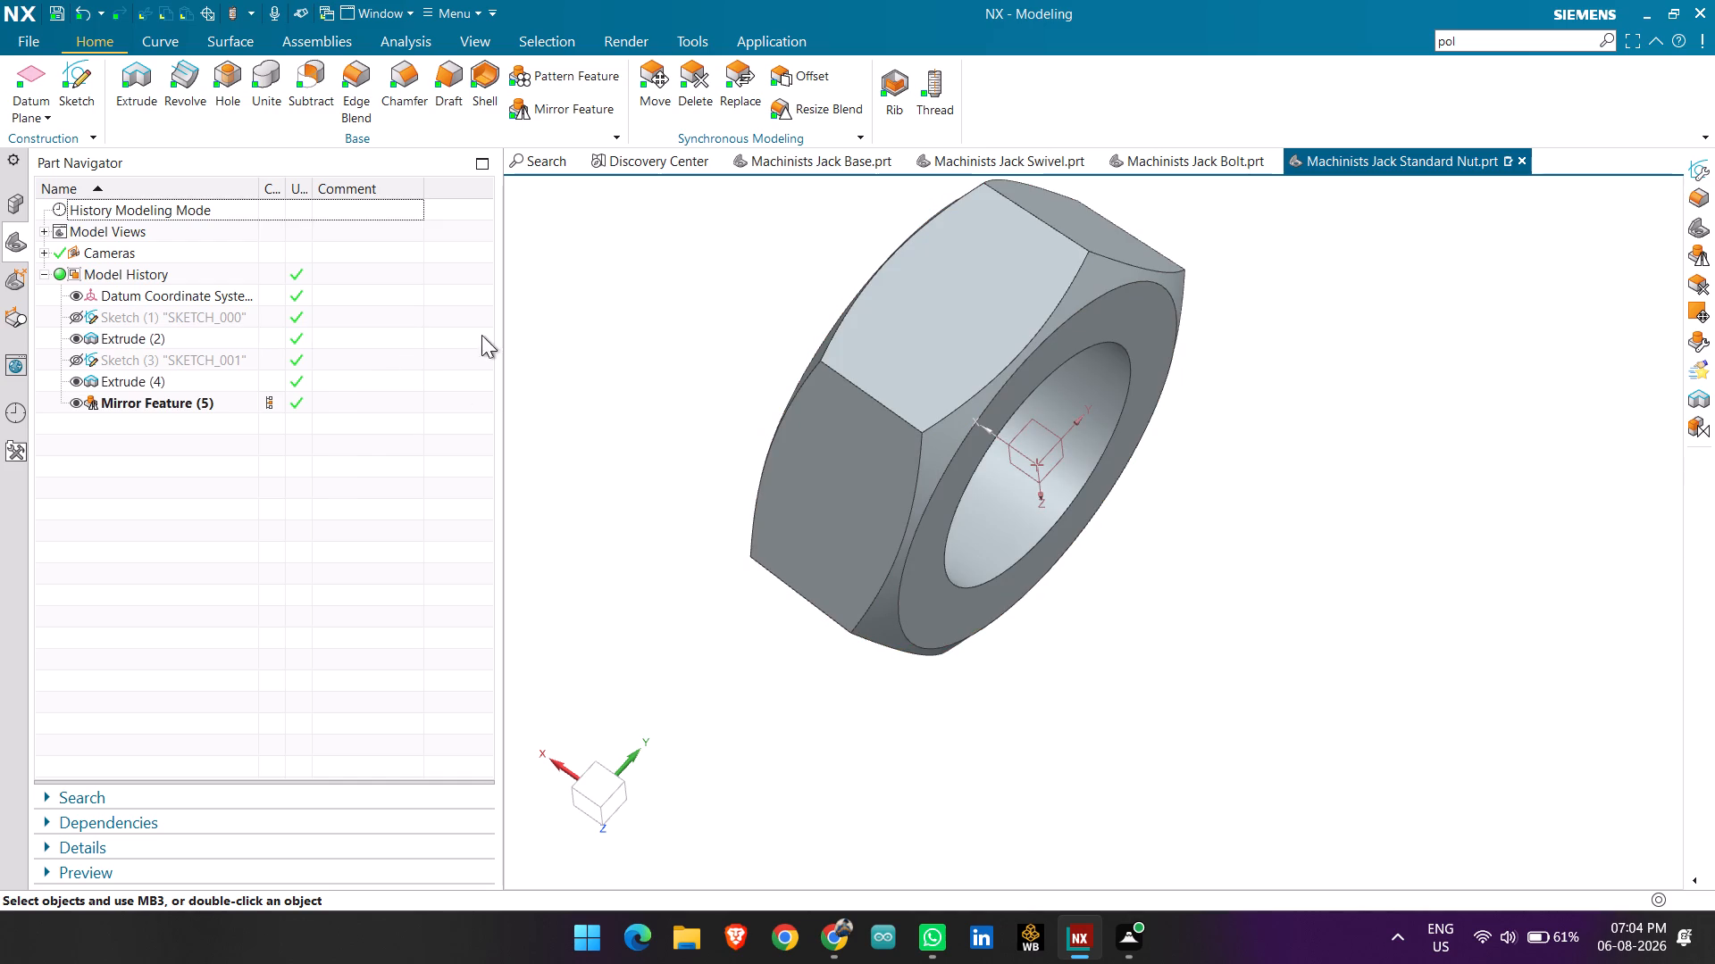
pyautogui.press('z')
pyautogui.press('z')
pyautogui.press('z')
# Delete Mirror Feature (5), the mirrored corner chamfer, from the nut's model history.
pyautogui.click(142, 406)
pyautogui.rightClick(142, 406)
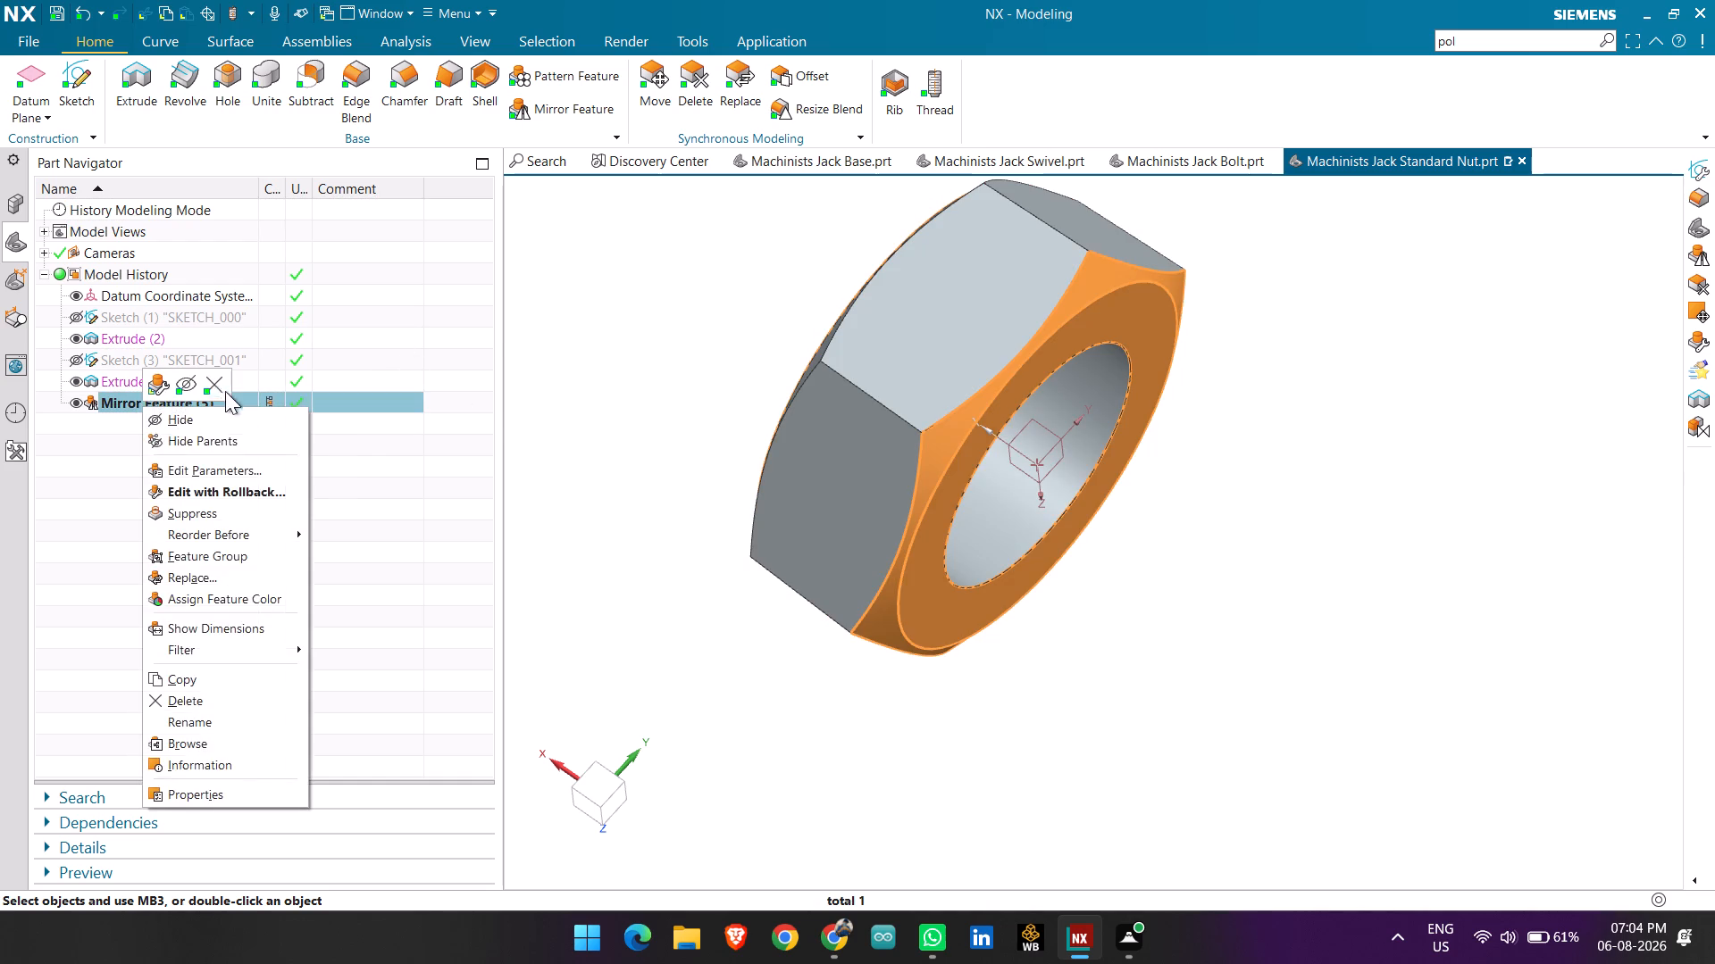
pyautogui.click(216, 382)
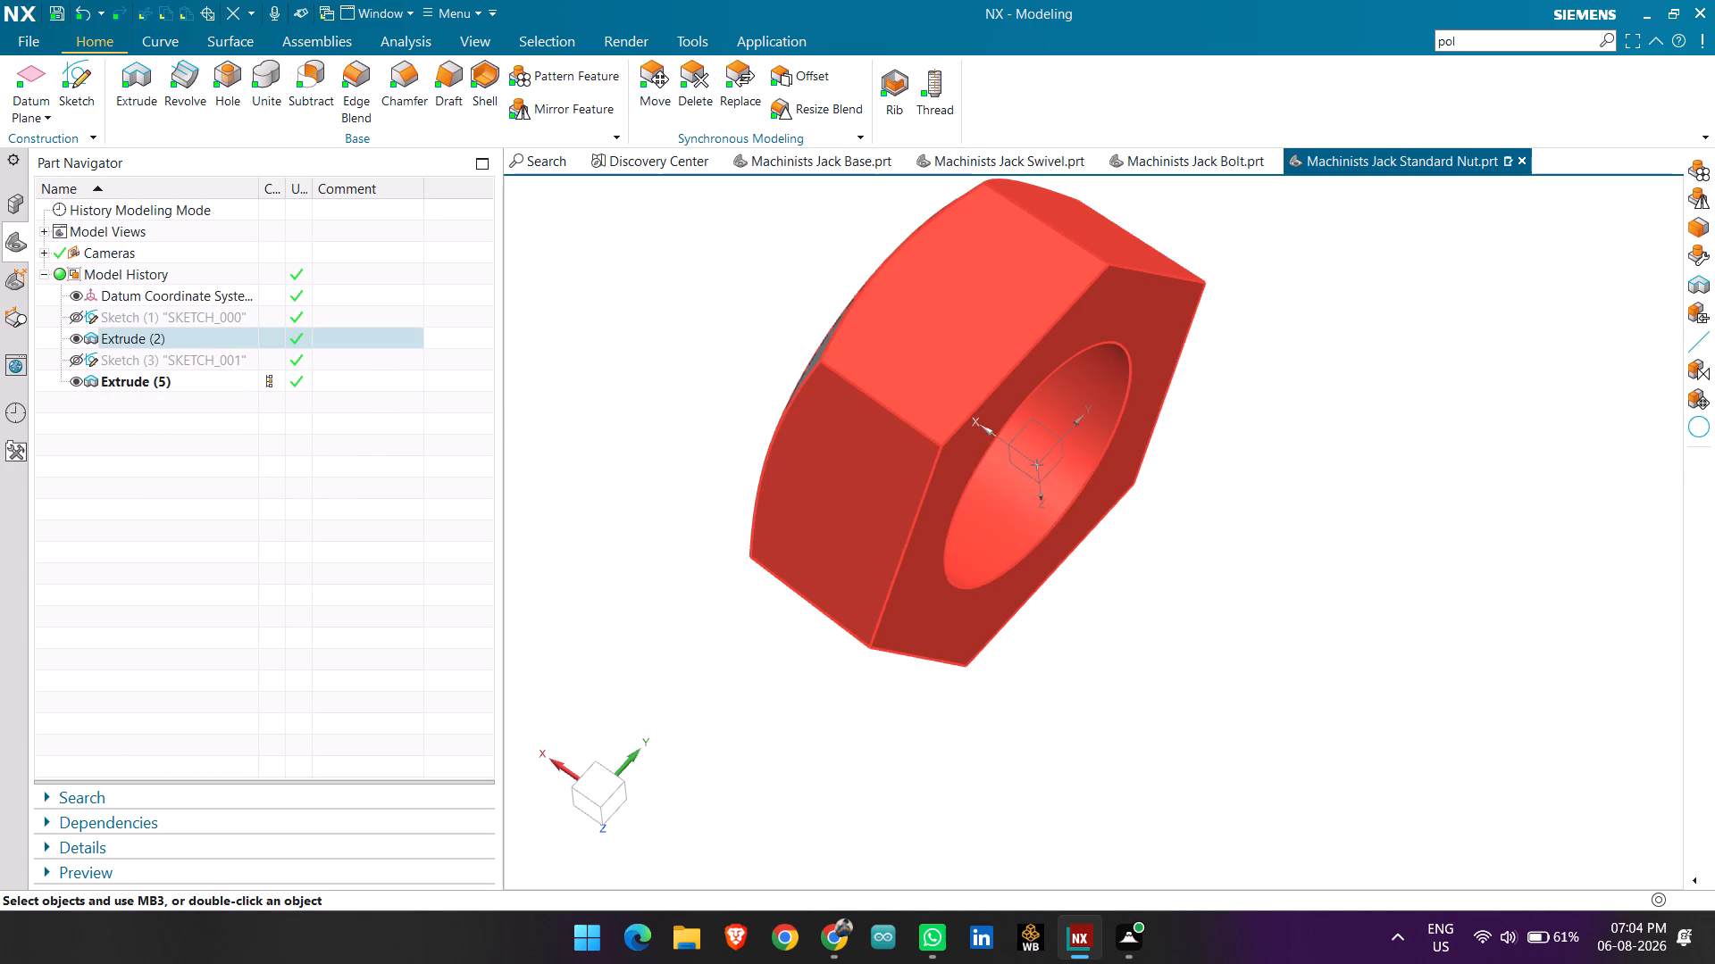
pyautogui.click(955, 87)
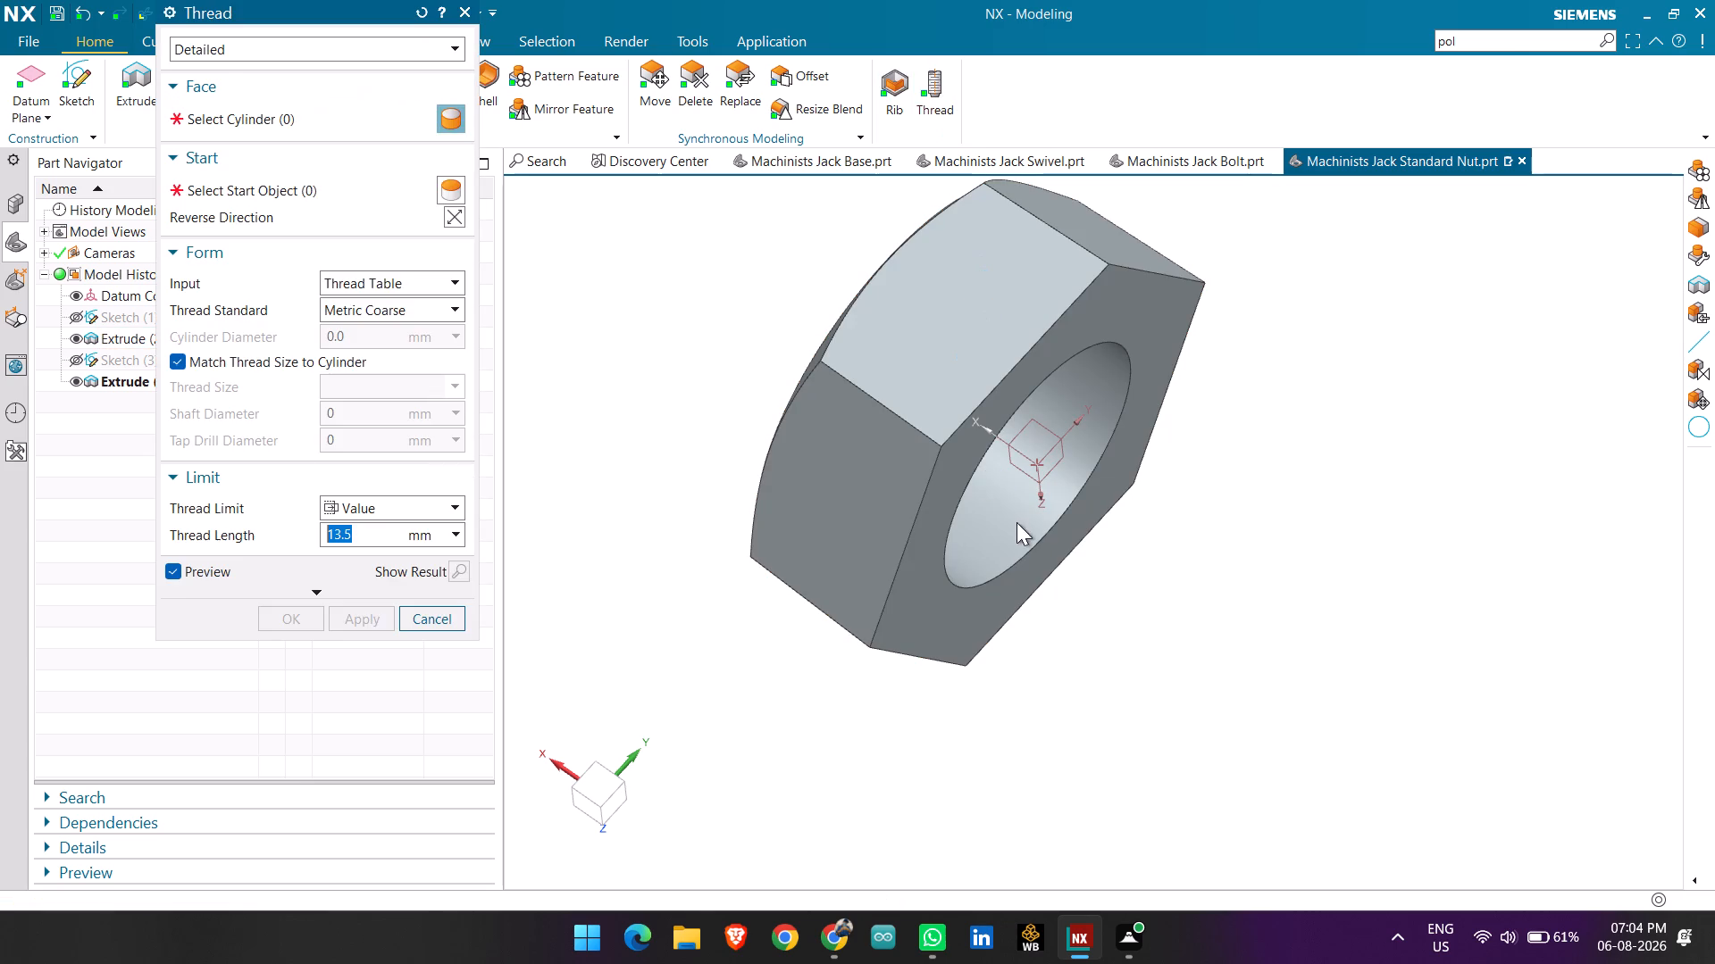
pyautogui.click(426, 610)
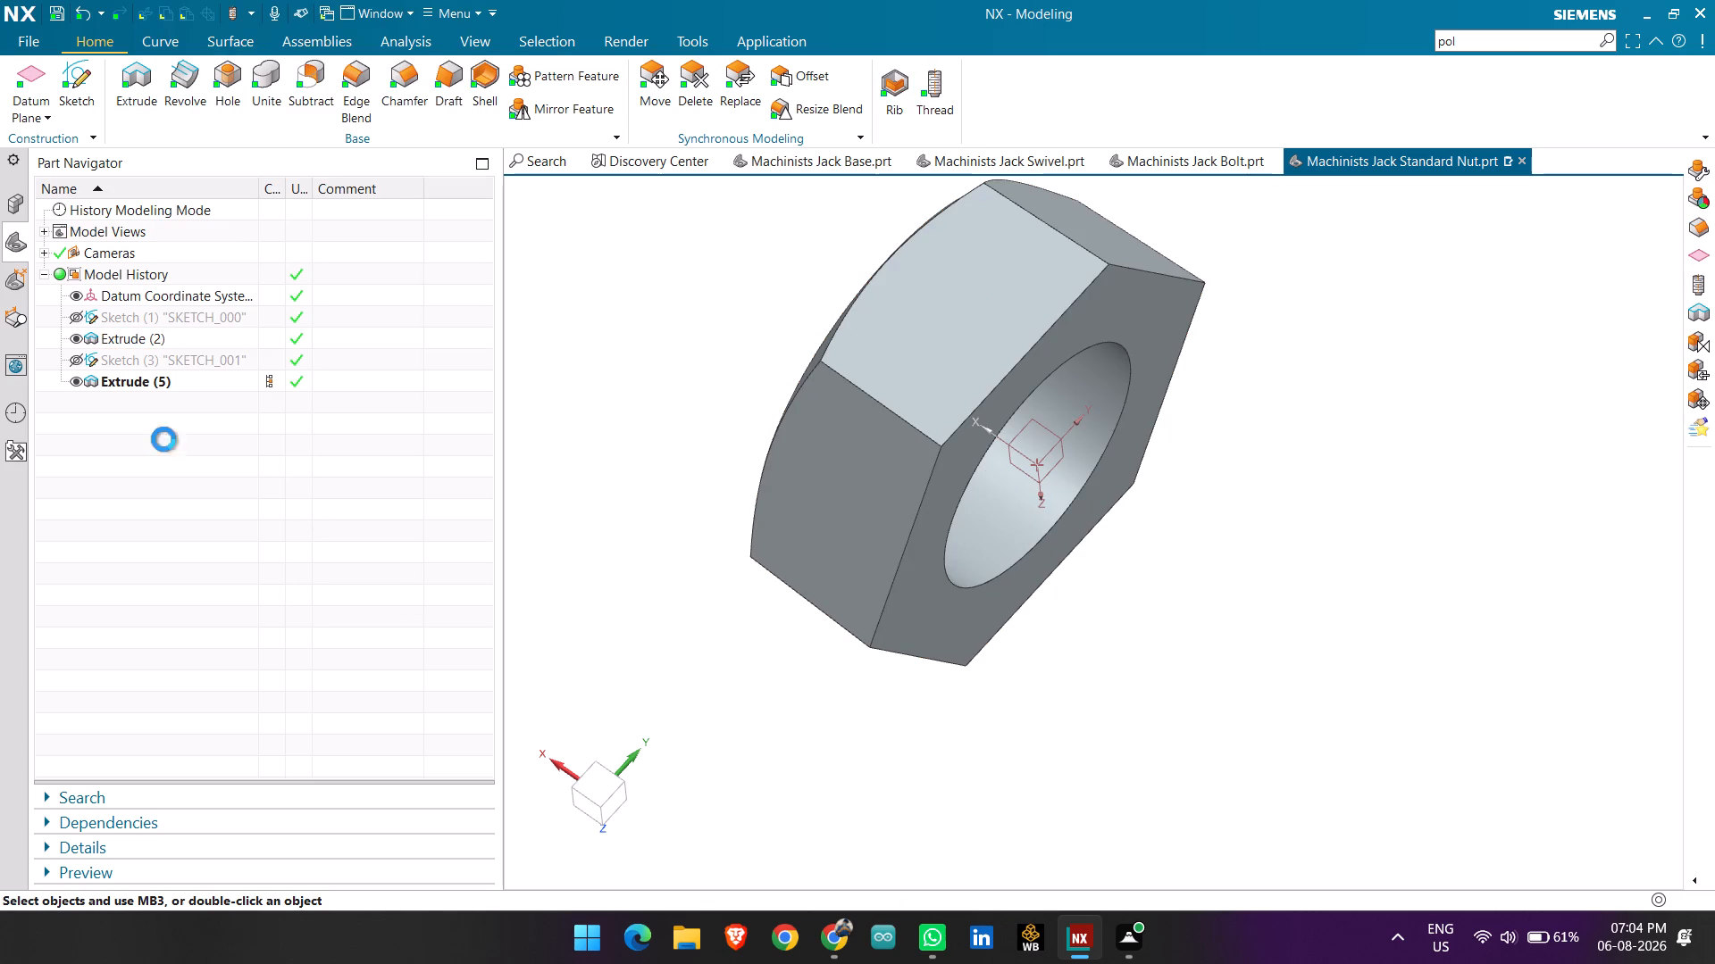
# Delete the drafted intersecting Extrude (5), leaving the plain hexagonal Extrude (2) and both sketches in the model history.
pyautogui.rightClick(119, 381)
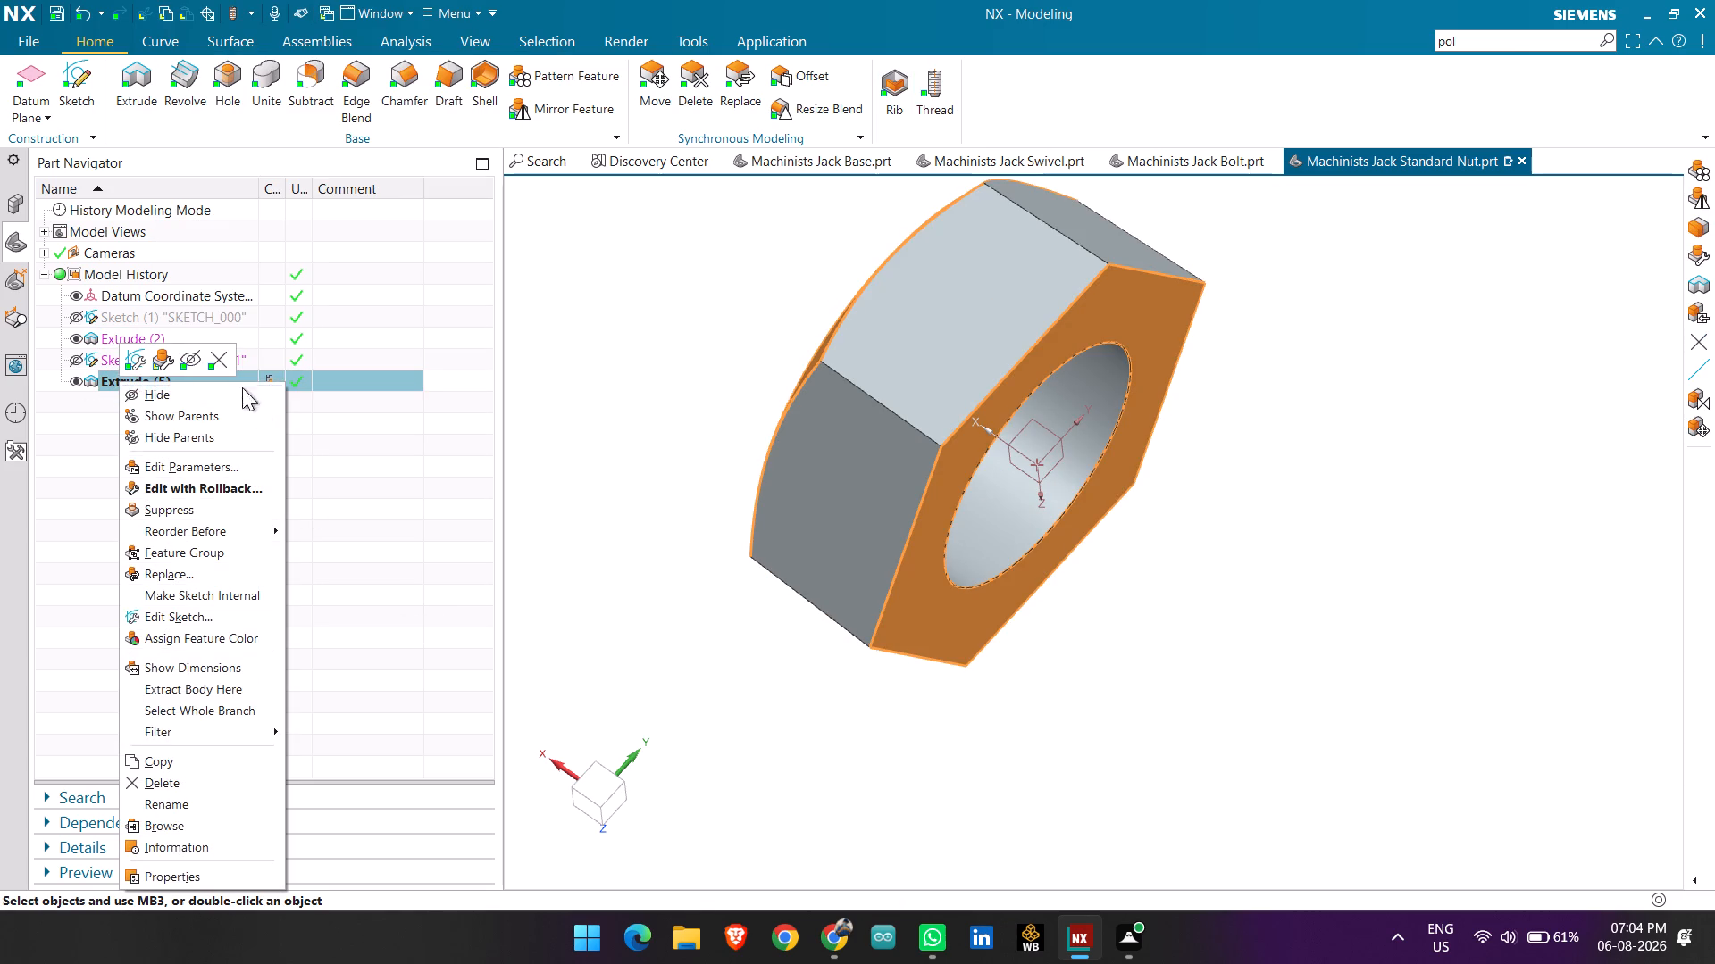
pyautogui.click(227, 352)
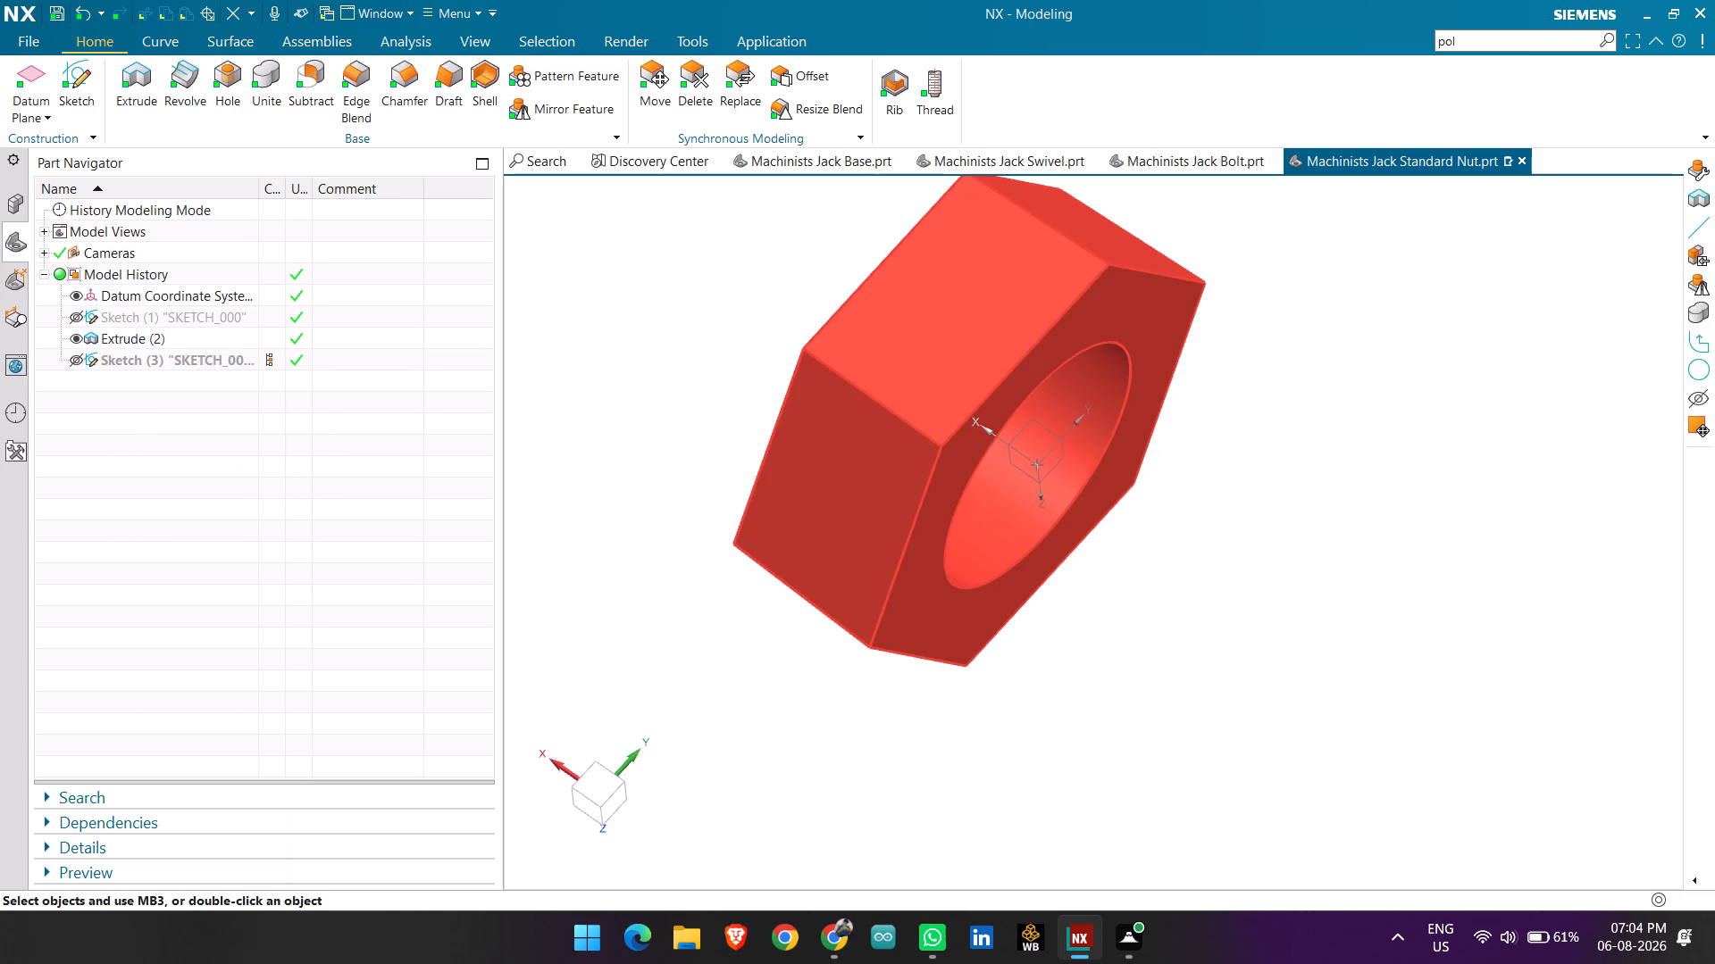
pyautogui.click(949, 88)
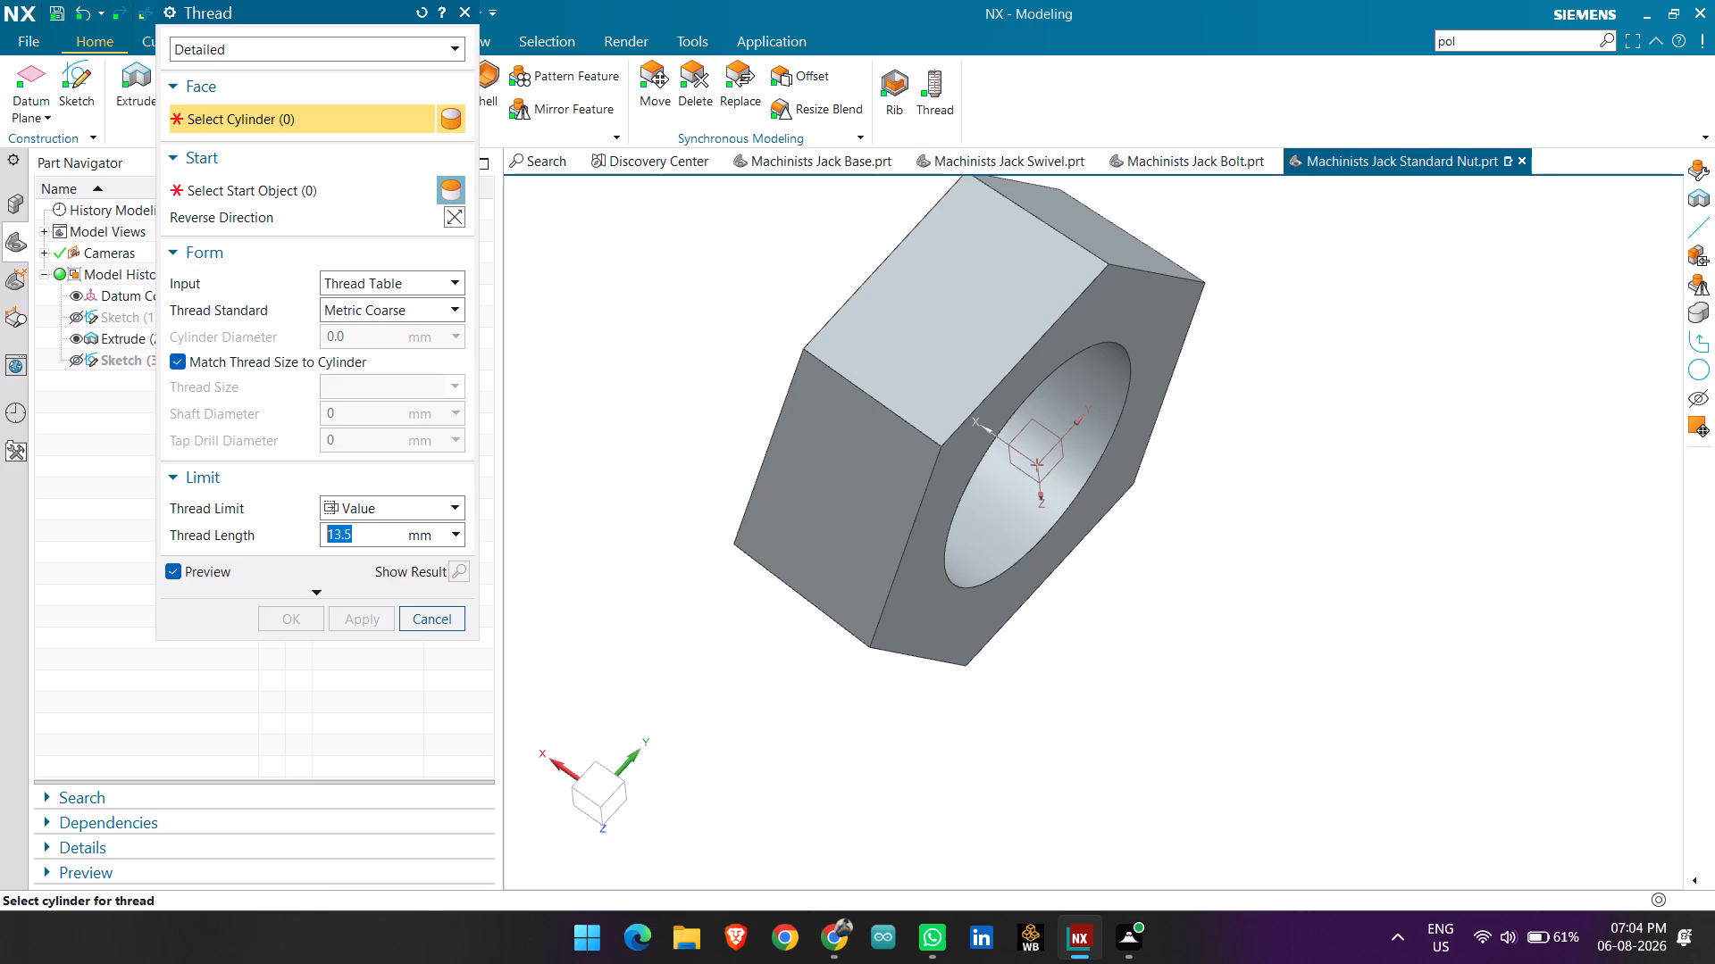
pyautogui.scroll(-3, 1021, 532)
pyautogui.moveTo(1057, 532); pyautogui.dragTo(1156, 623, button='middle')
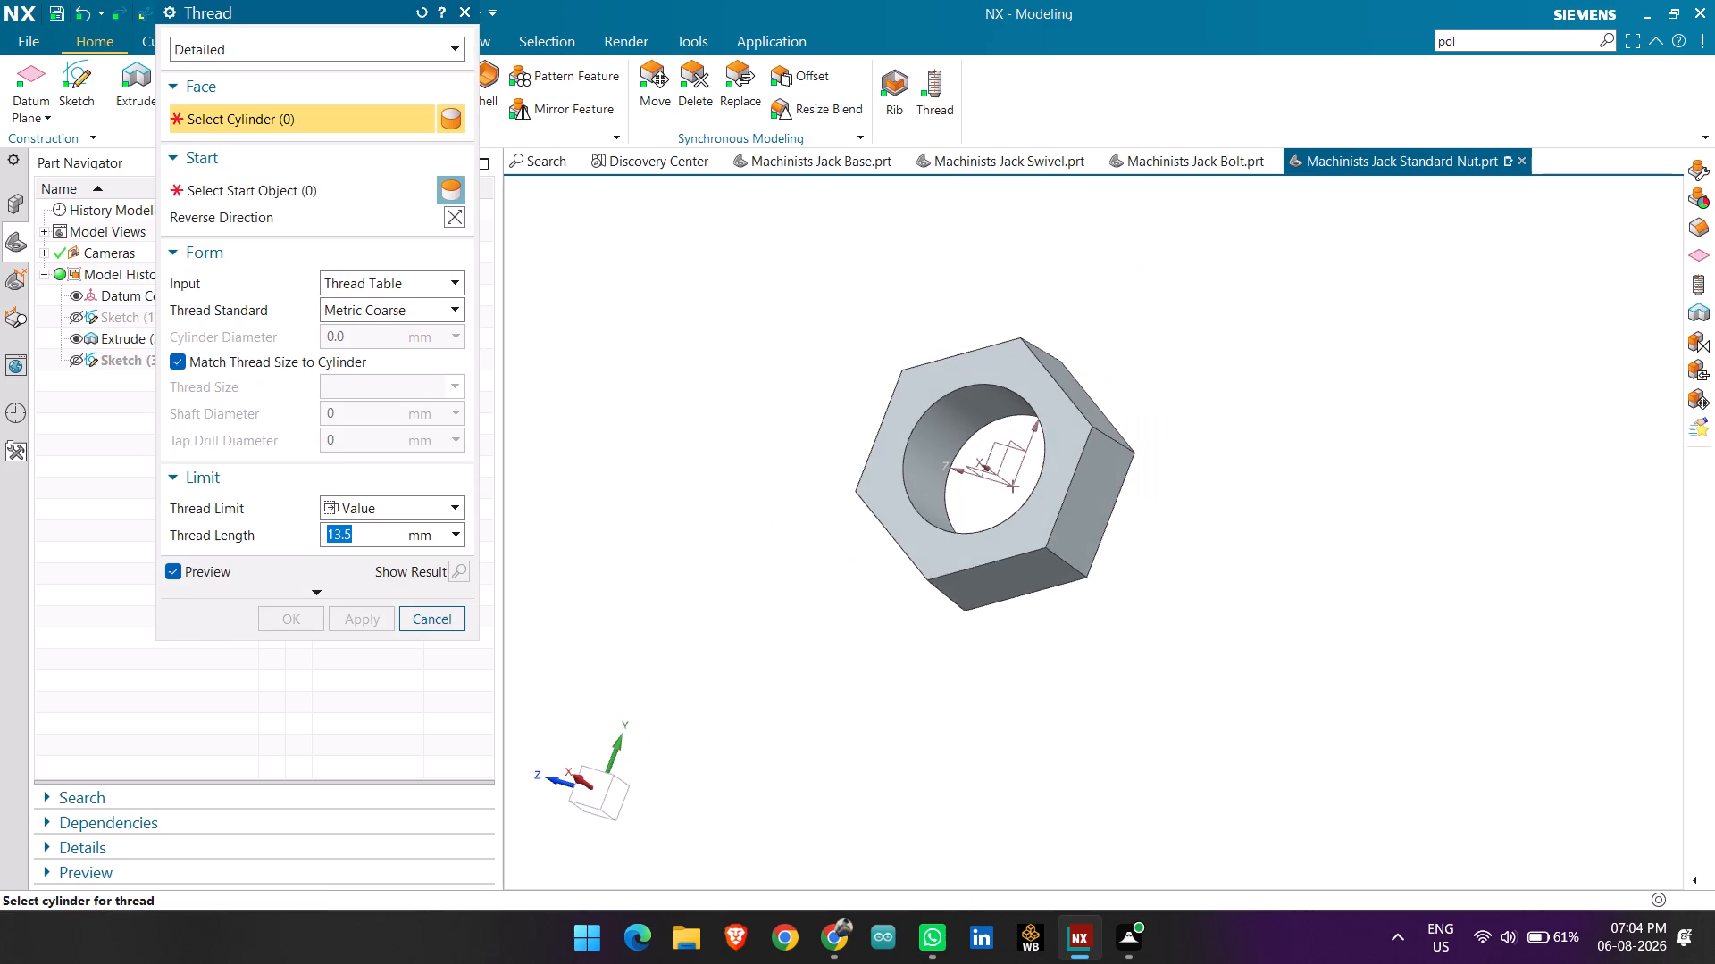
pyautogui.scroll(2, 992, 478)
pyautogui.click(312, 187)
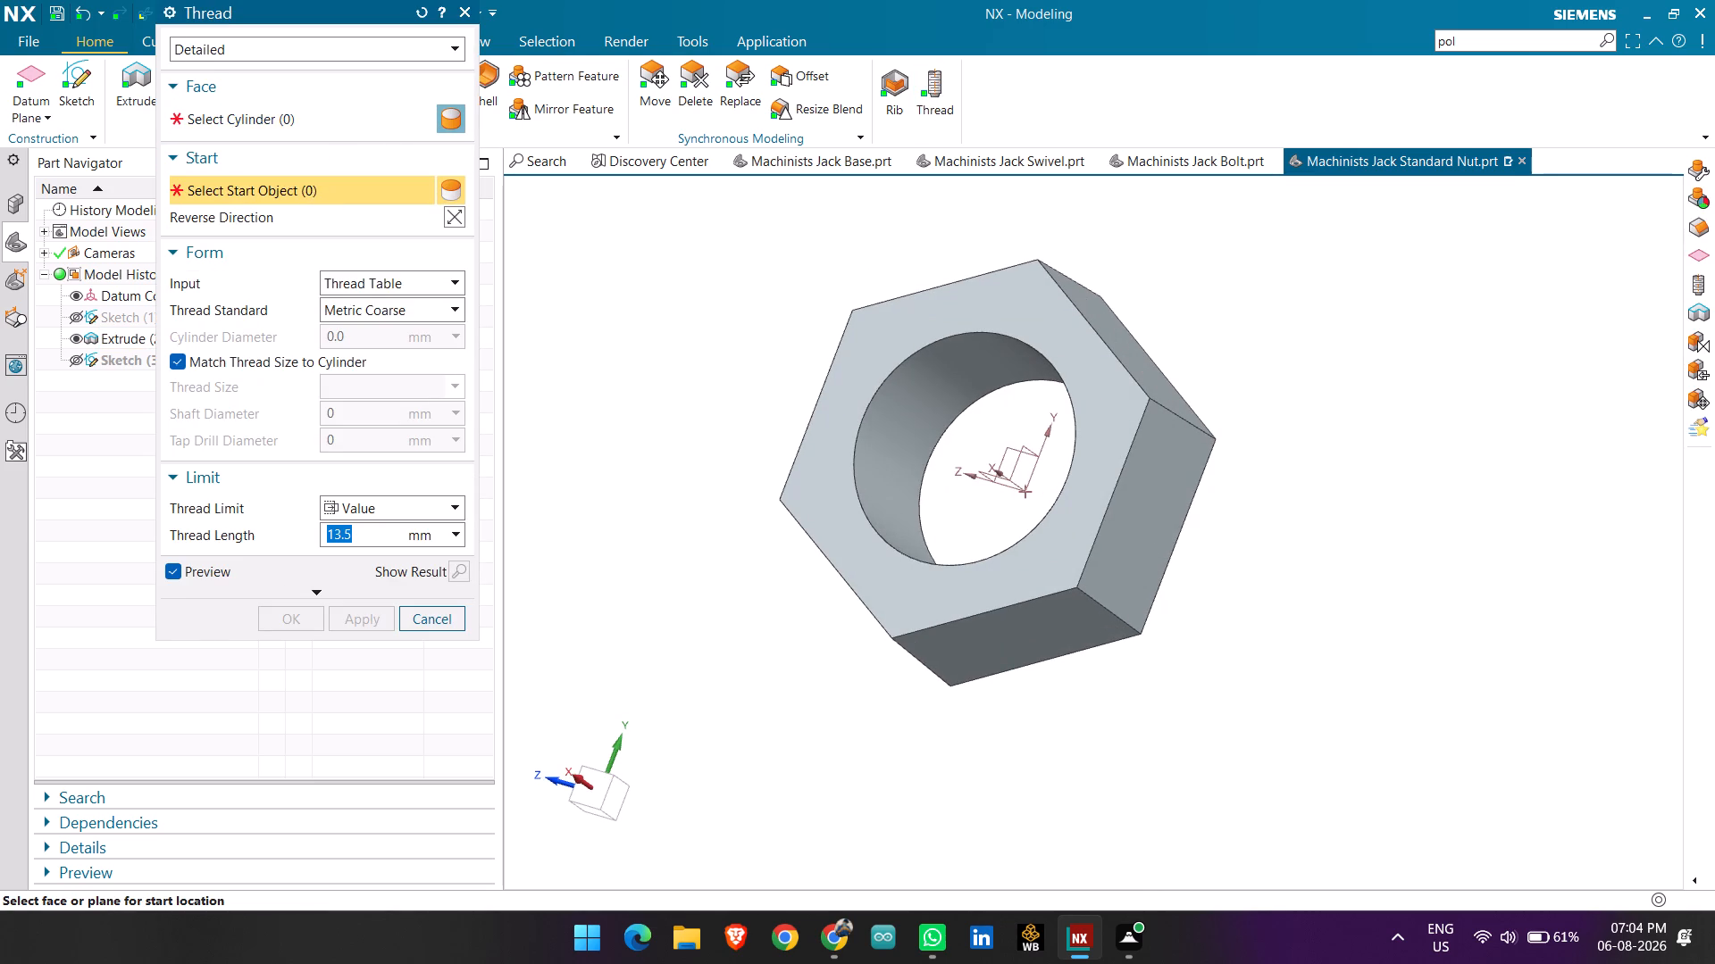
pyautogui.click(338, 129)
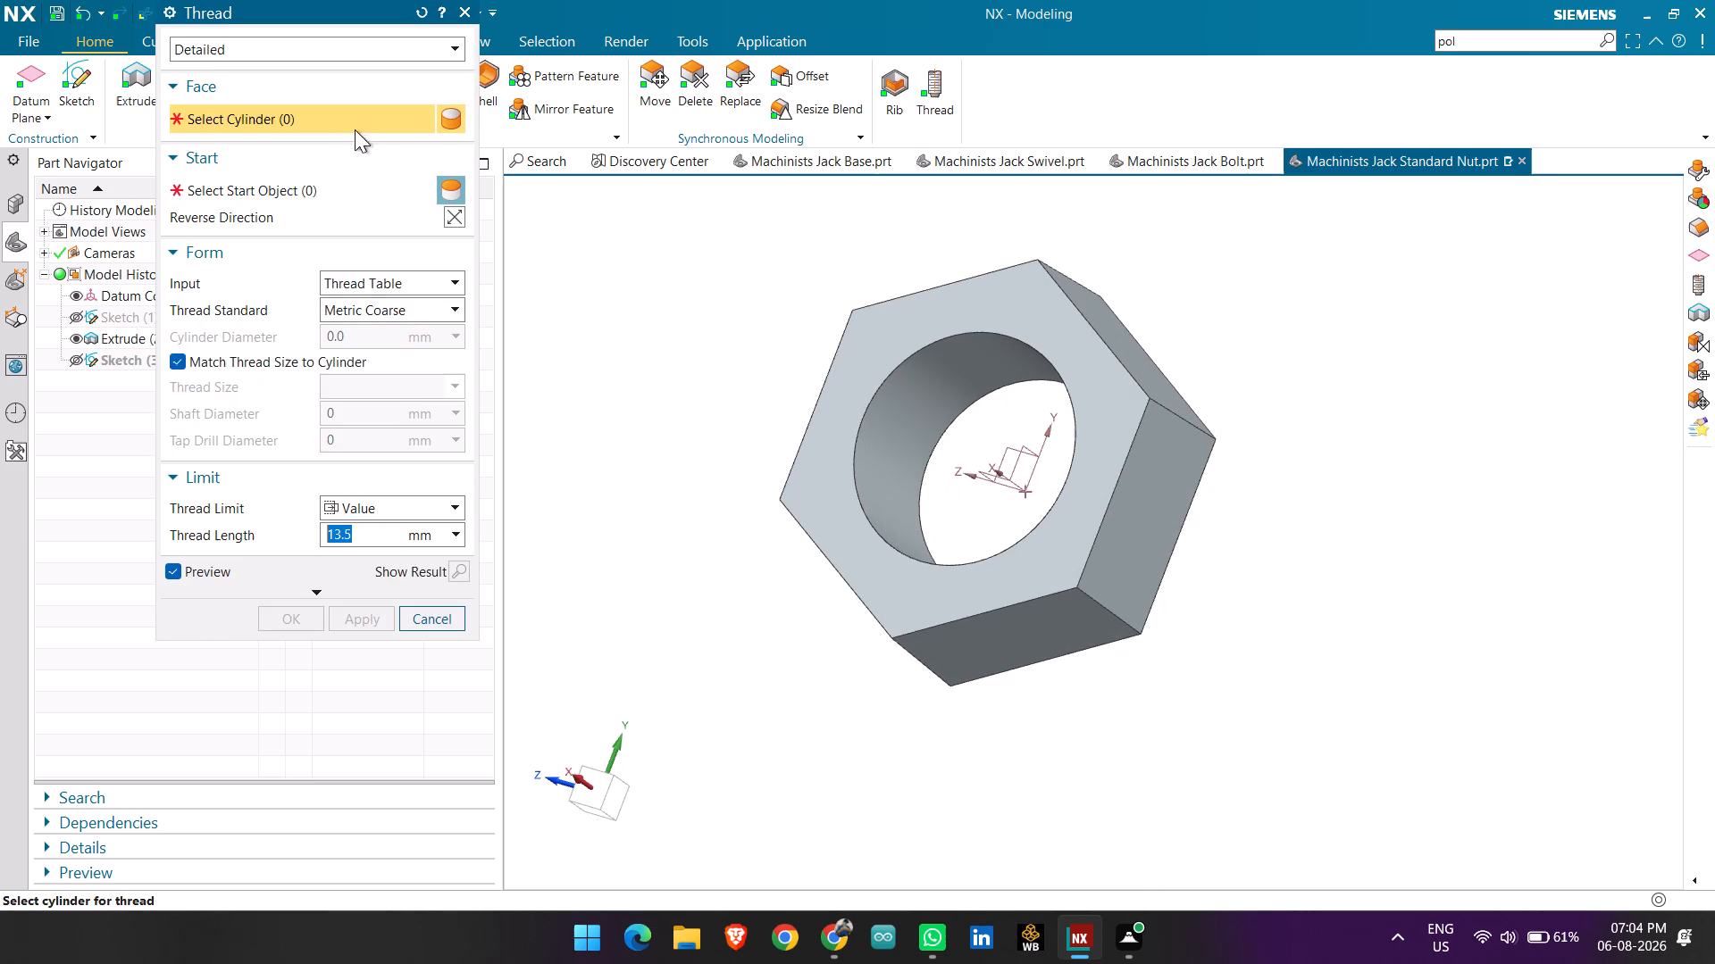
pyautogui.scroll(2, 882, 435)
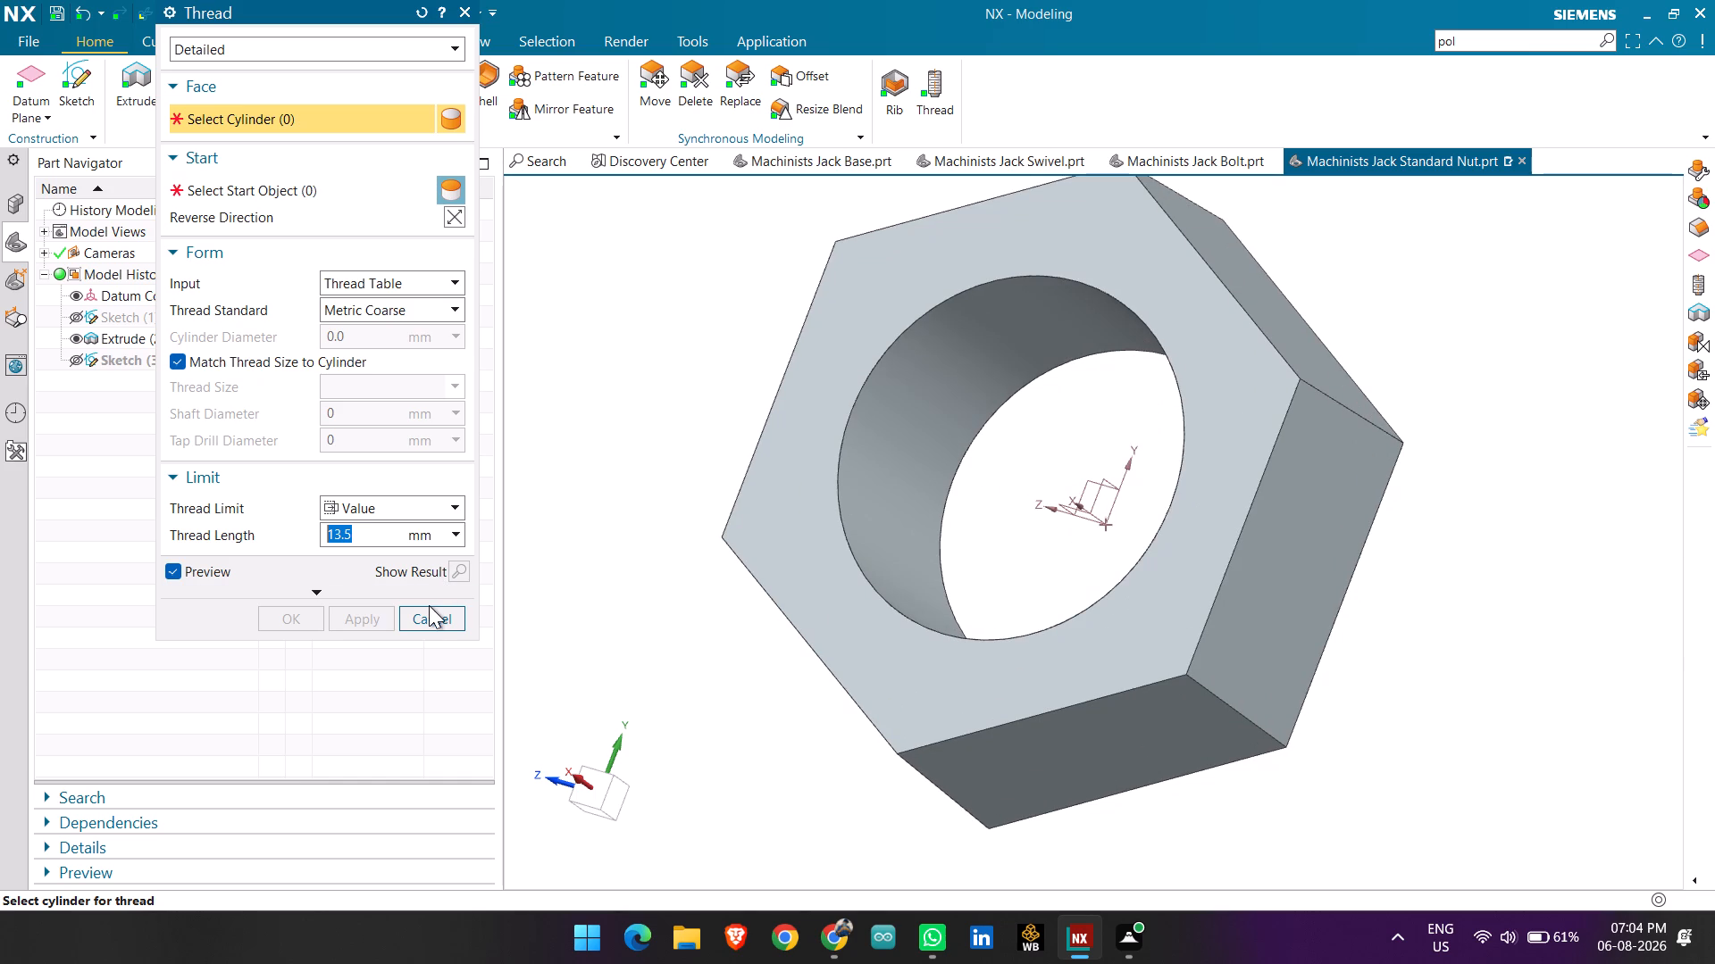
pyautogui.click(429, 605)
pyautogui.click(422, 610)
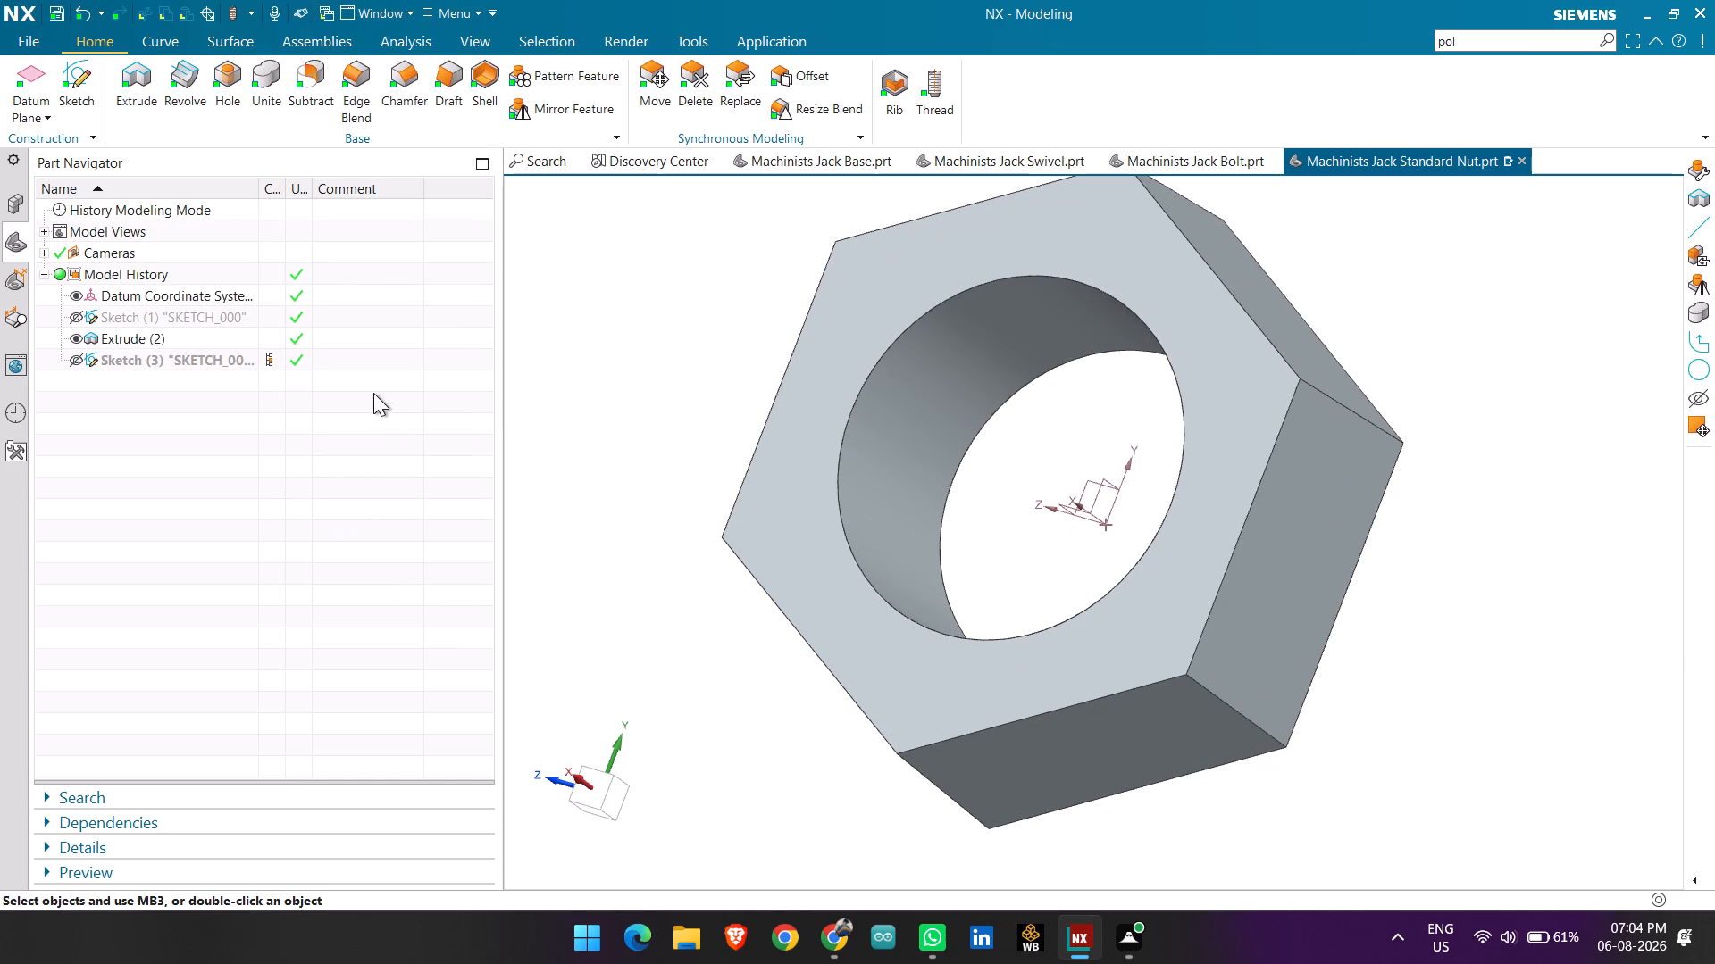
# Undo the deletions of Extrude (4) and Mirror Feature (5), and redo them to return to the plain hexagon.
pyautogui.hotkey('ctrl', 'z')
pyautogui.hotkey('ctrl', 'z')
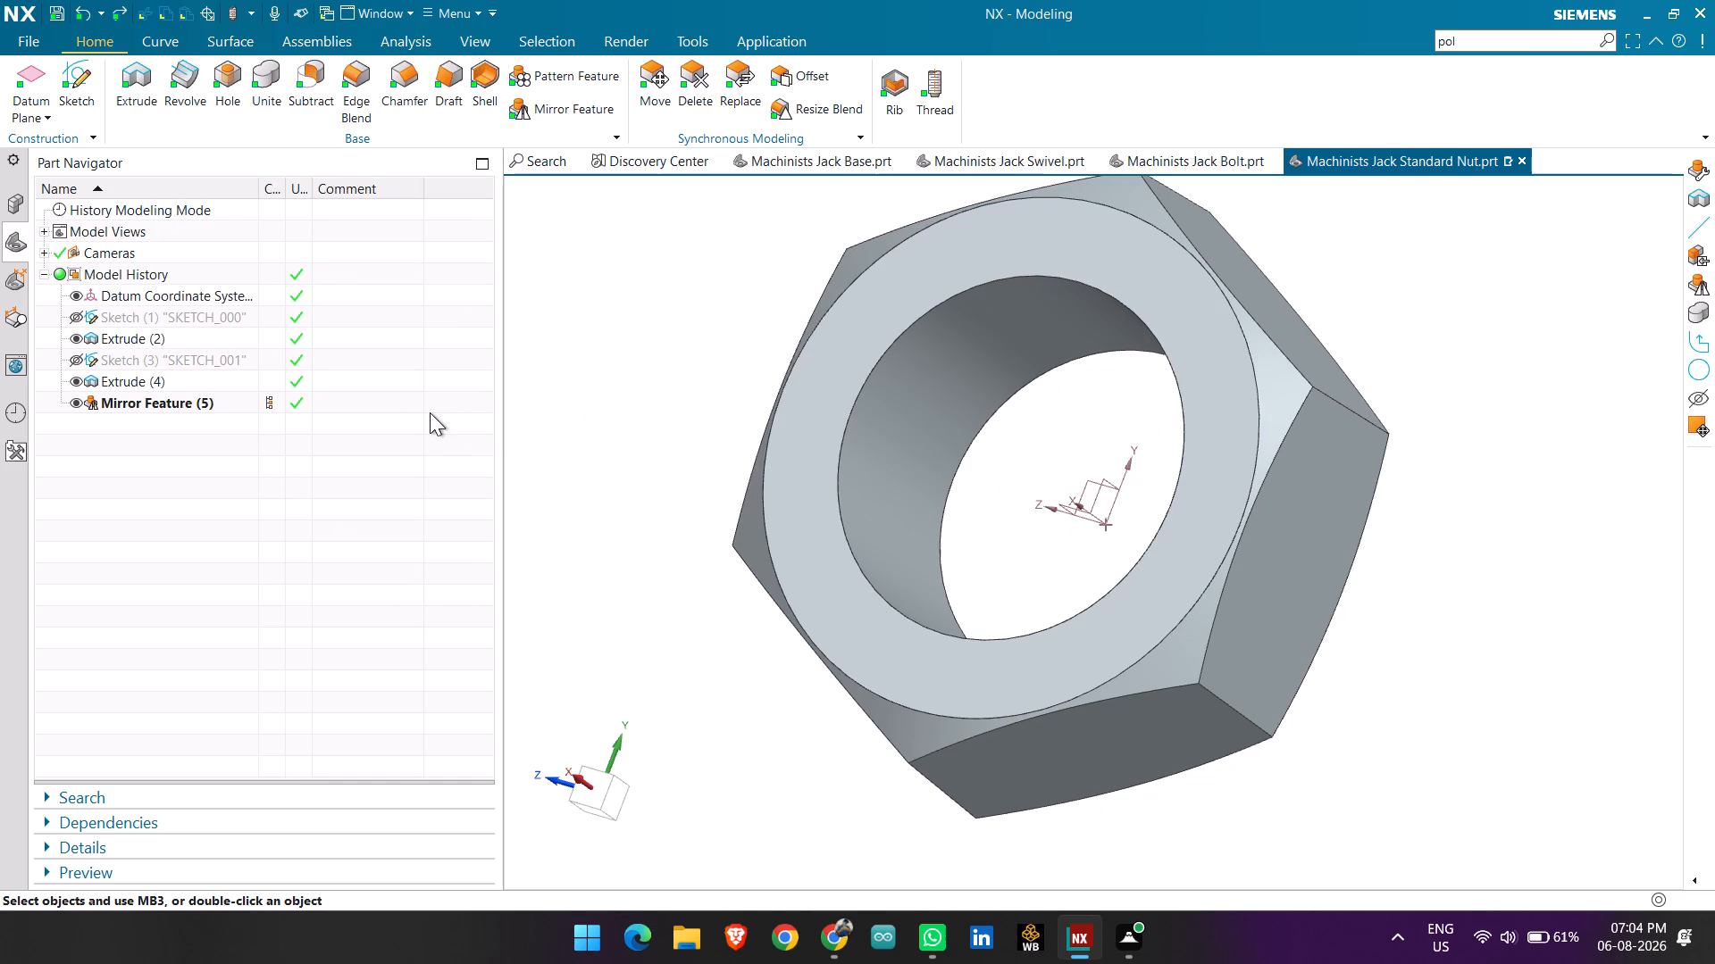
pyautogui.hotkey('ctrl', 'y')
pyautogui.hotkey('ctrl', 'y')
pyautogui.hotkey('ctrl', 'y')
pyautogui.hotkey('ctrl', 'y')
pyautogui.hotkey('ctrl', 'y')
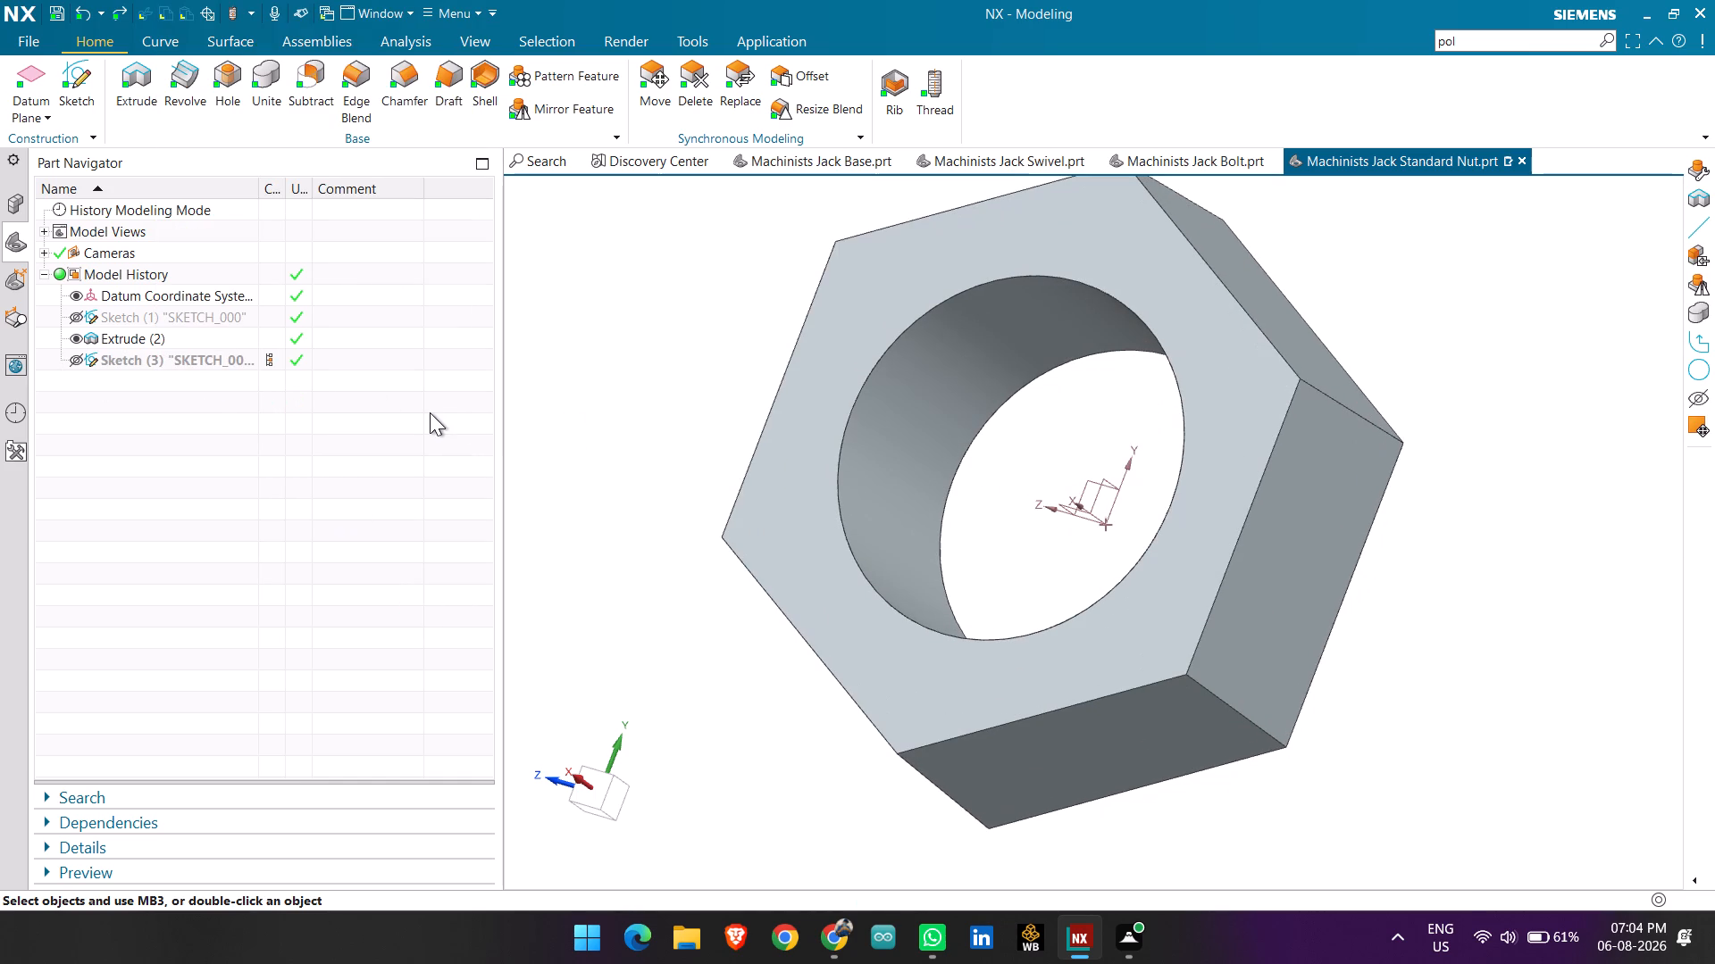
# Delete the leftover Sketch (3), which defined the corner chamfer, from the nut's model history.
pyautogui.click(155, 367)
pyautogui.rightClick(155, 367)
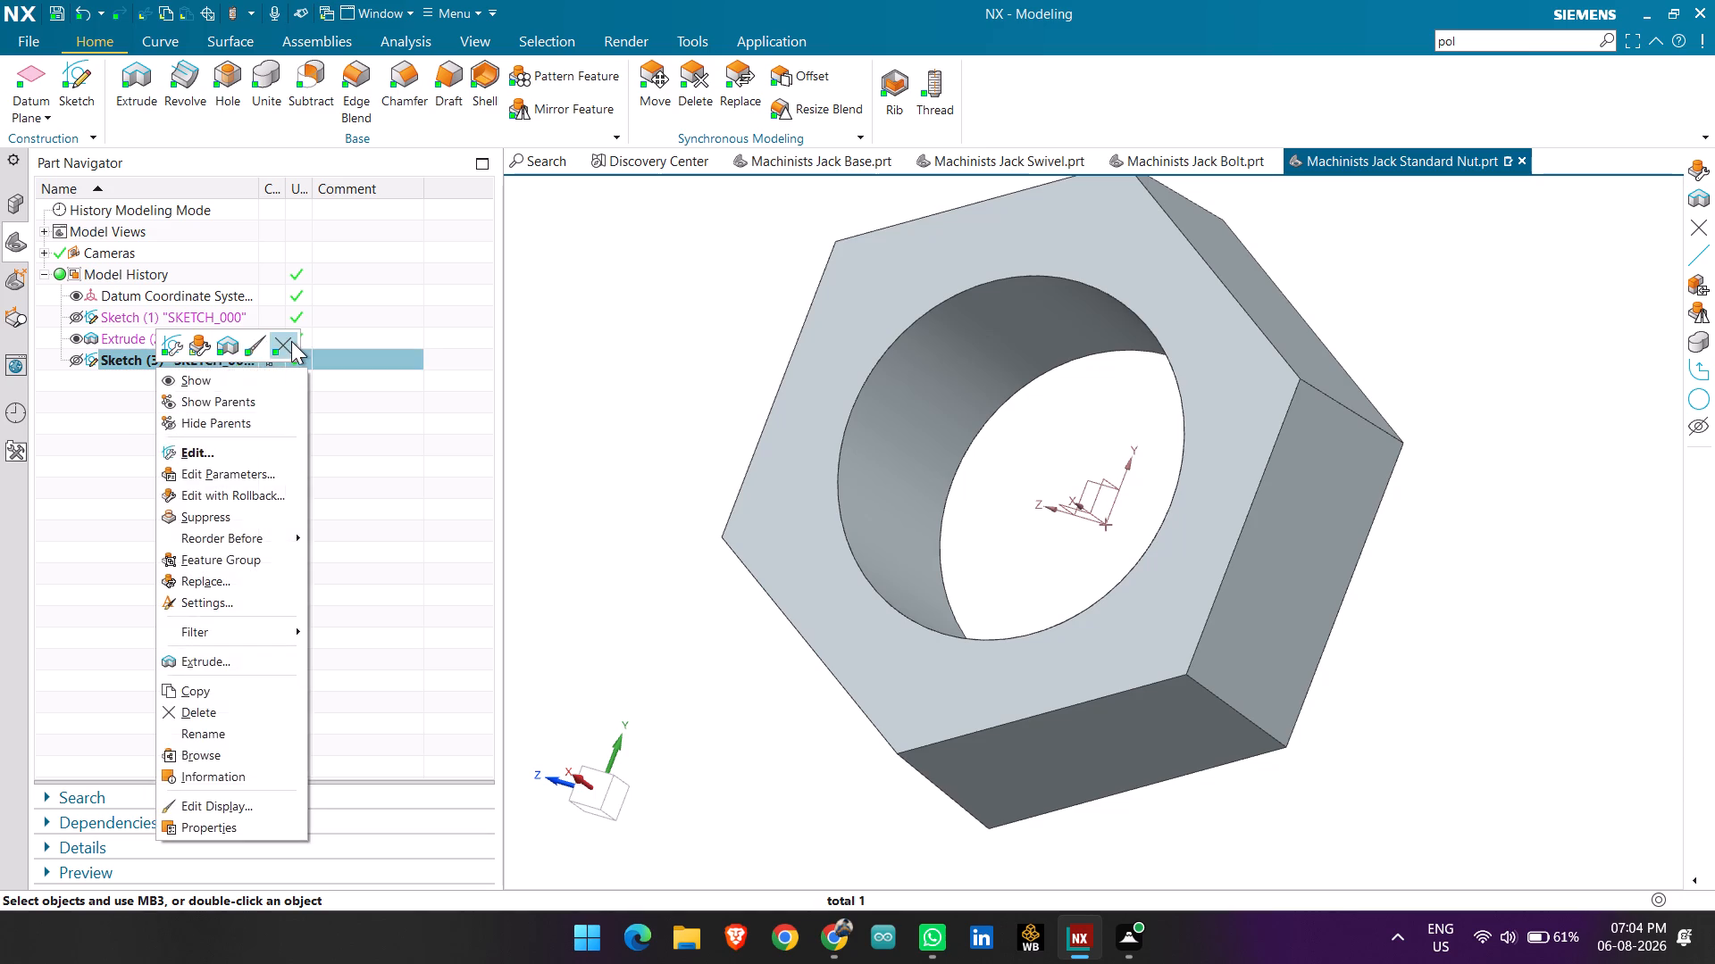
pyautogui.click(291, 341)
# Show Sketch (1), the hexagon and hole profile of the nut.
pyautogui.click(173, 336)
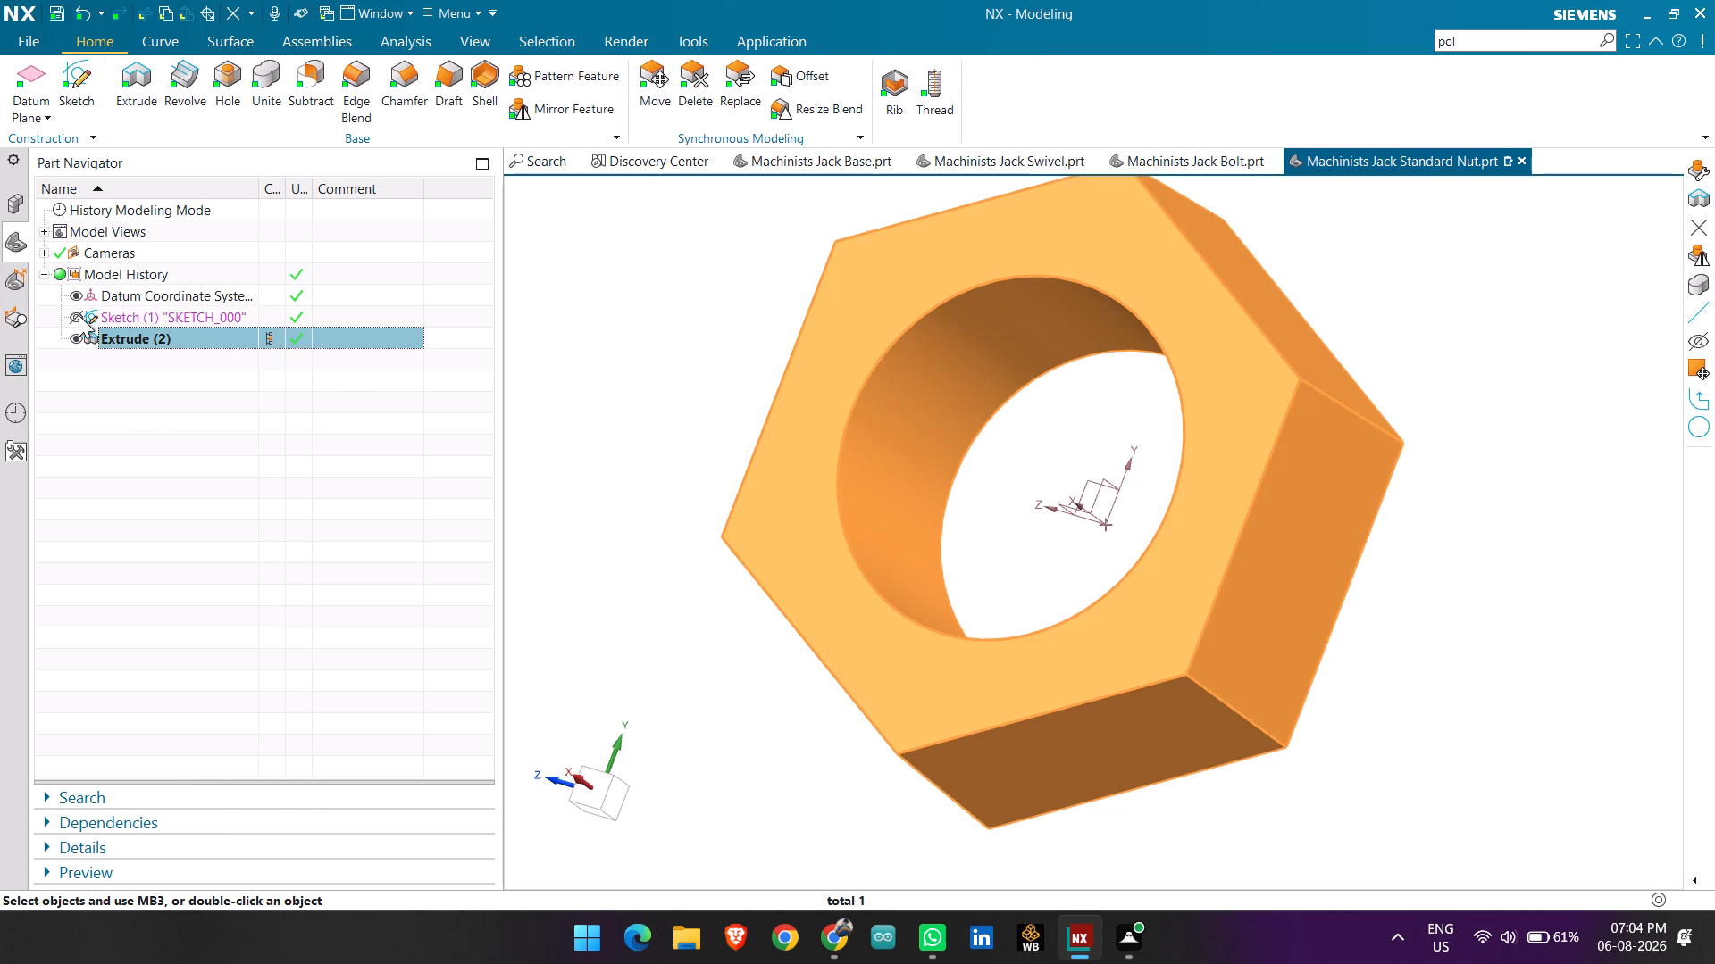
pyautogui.click(79, 315)
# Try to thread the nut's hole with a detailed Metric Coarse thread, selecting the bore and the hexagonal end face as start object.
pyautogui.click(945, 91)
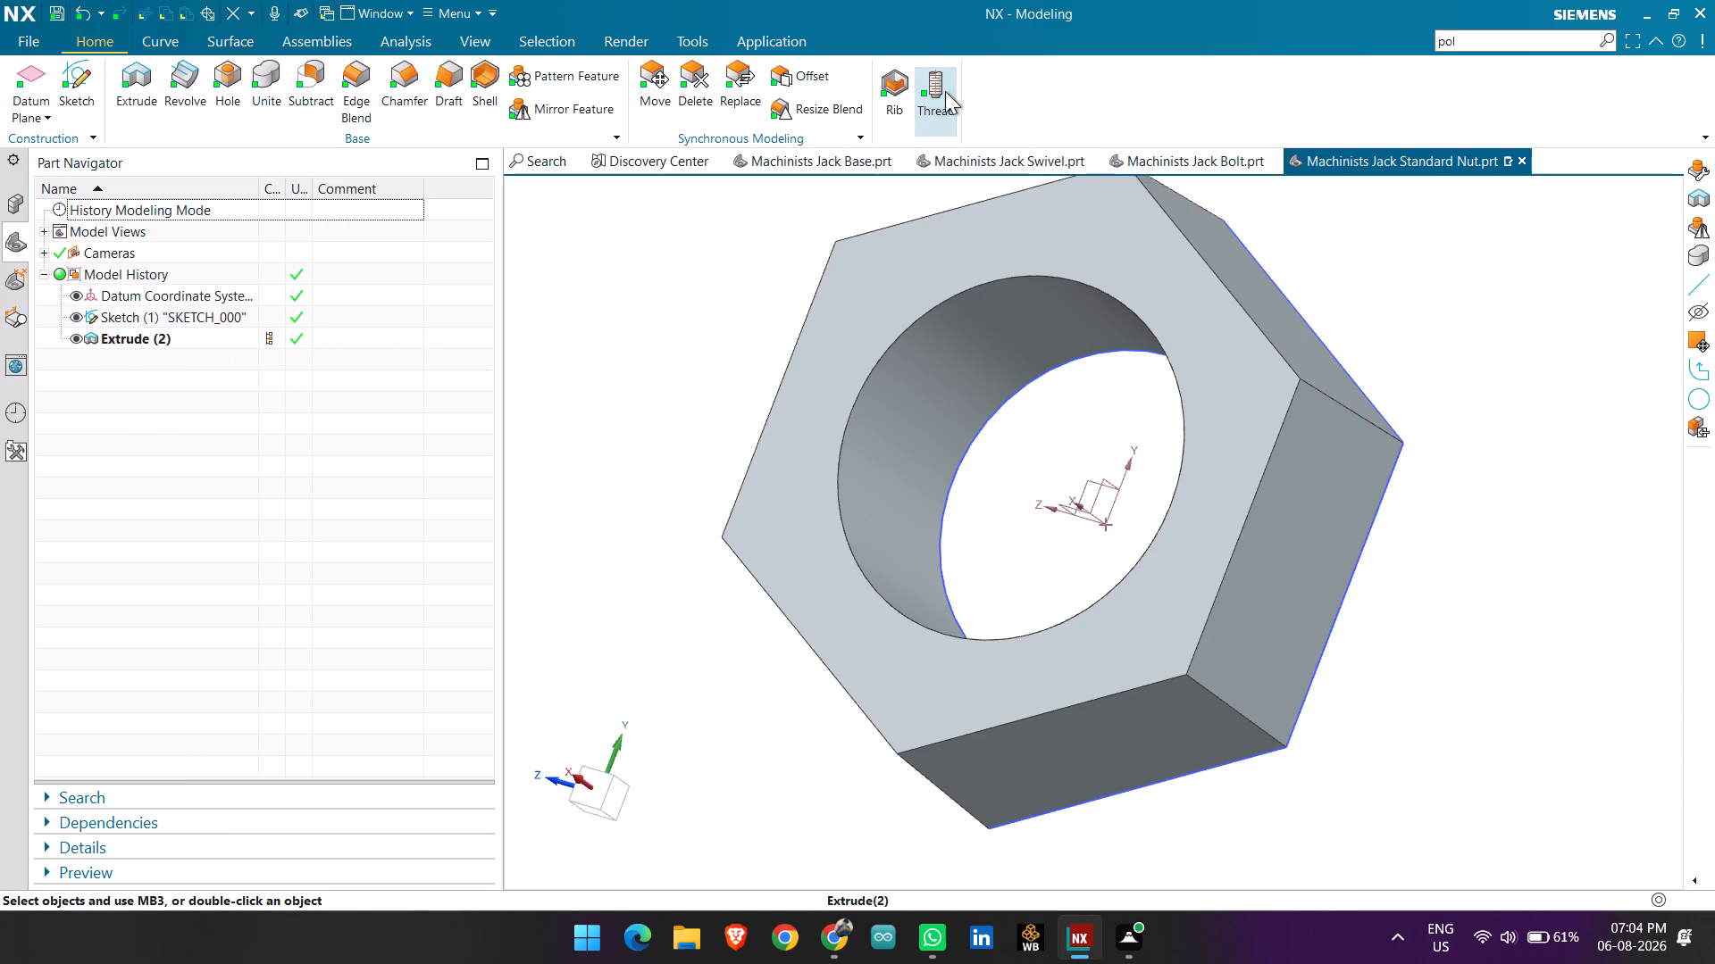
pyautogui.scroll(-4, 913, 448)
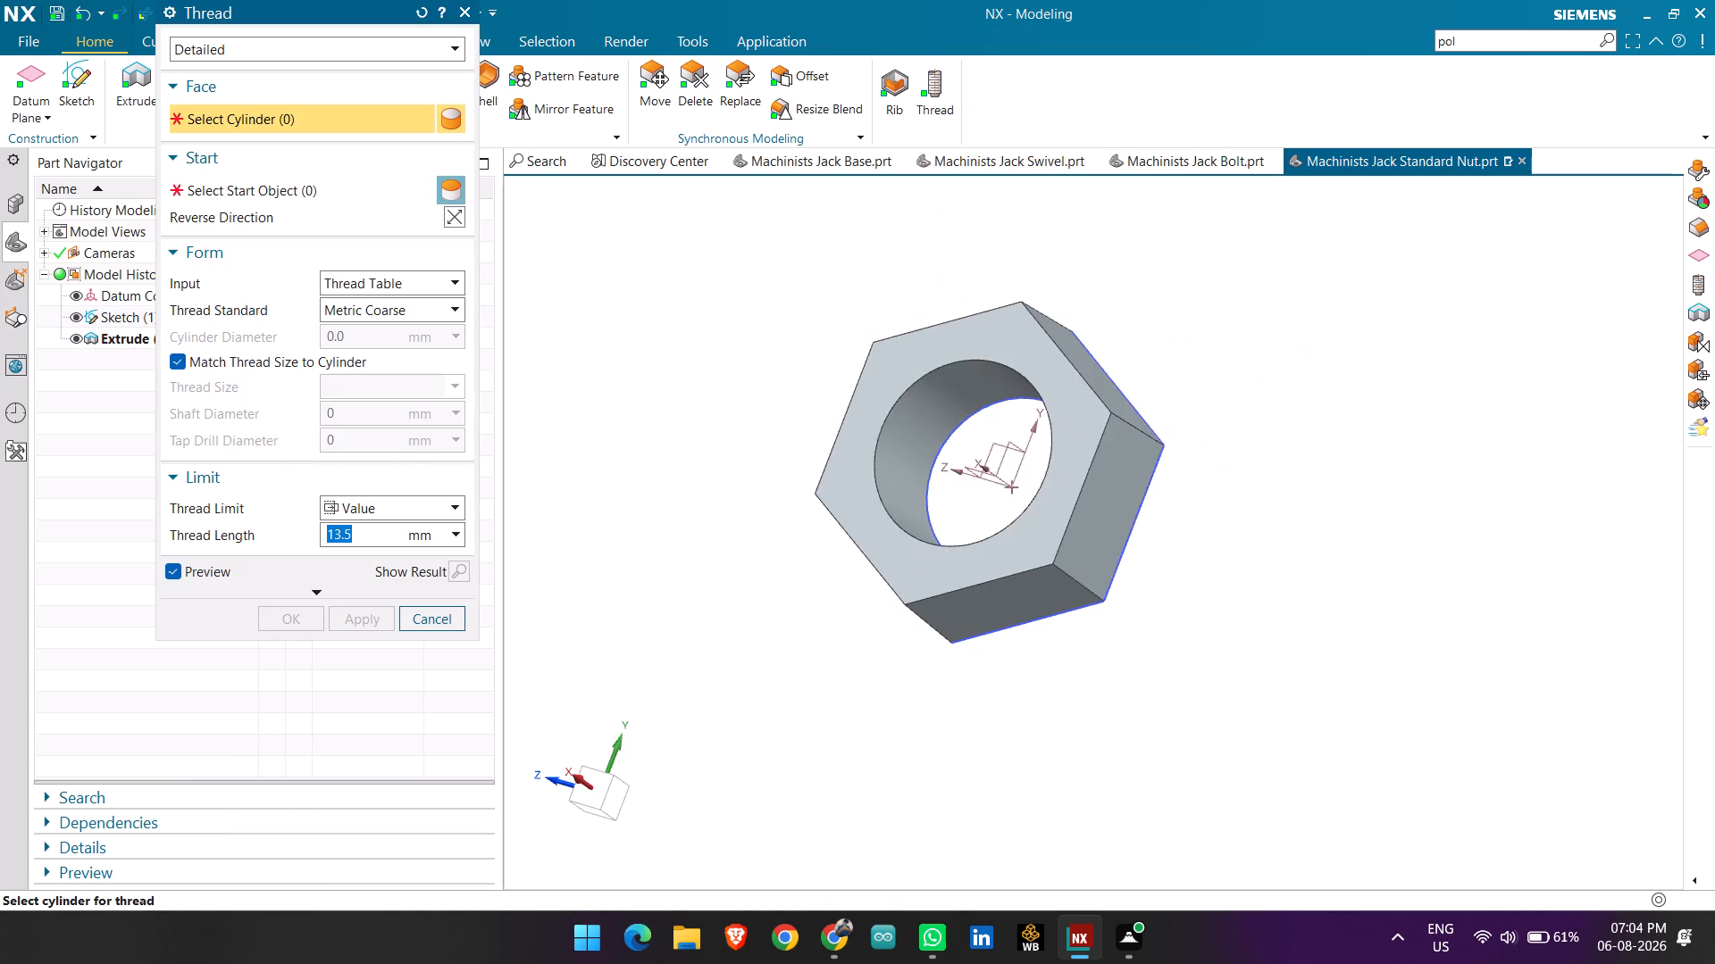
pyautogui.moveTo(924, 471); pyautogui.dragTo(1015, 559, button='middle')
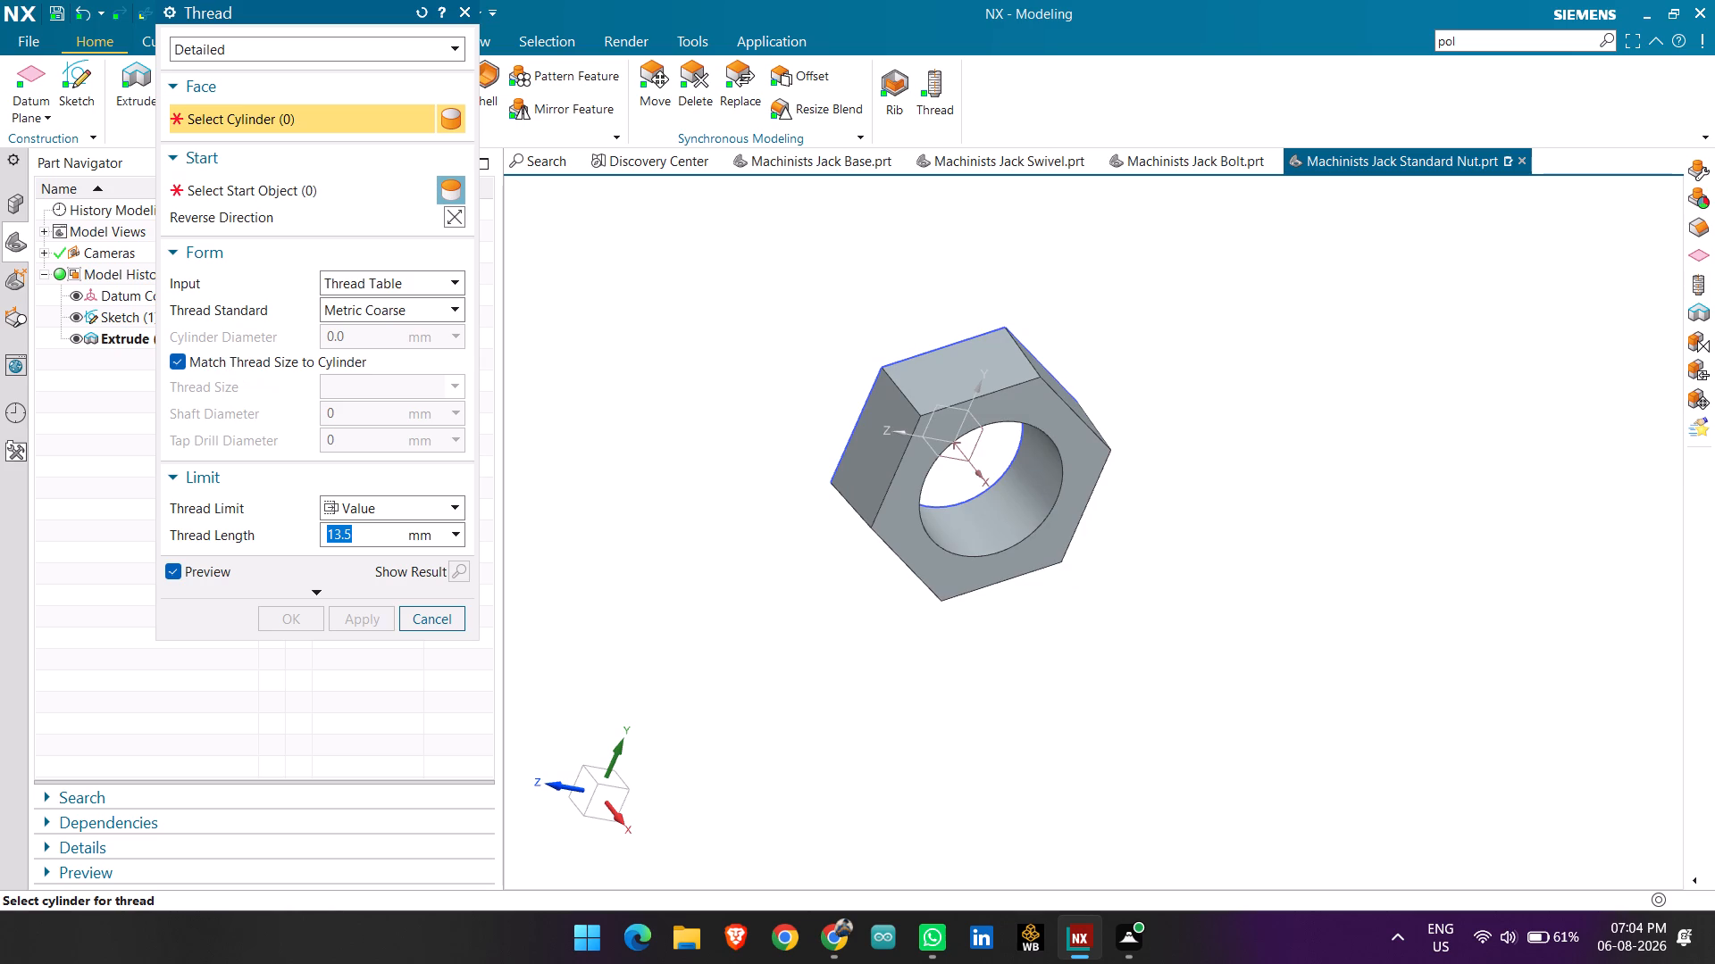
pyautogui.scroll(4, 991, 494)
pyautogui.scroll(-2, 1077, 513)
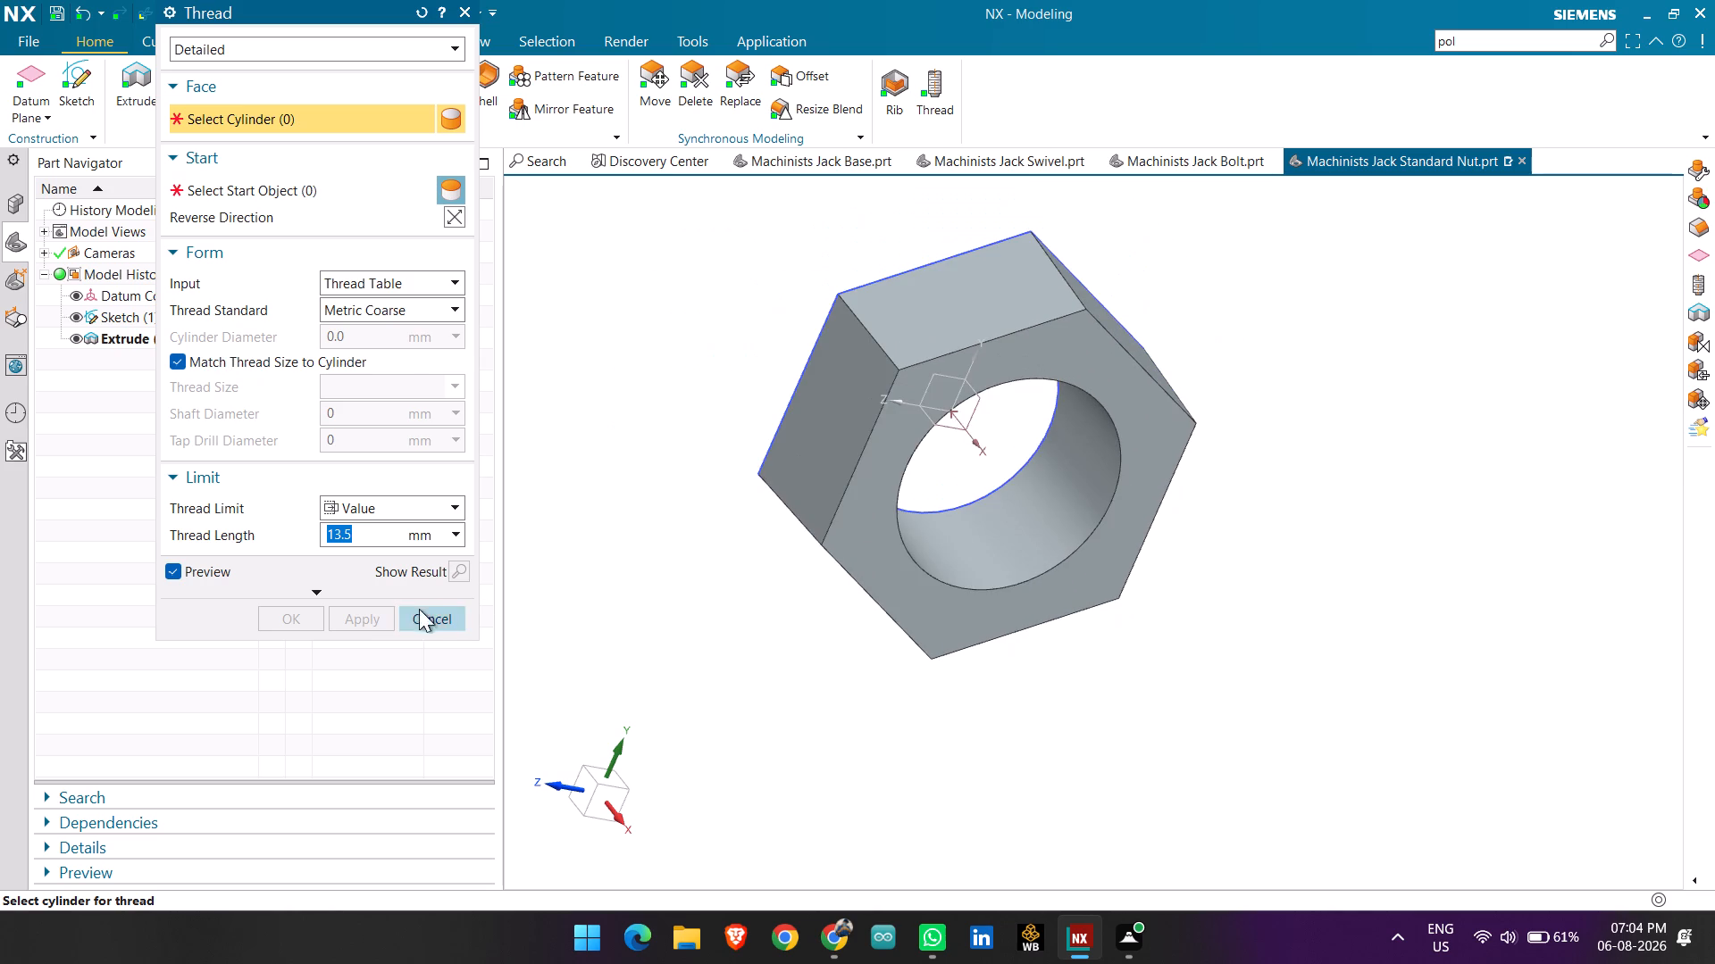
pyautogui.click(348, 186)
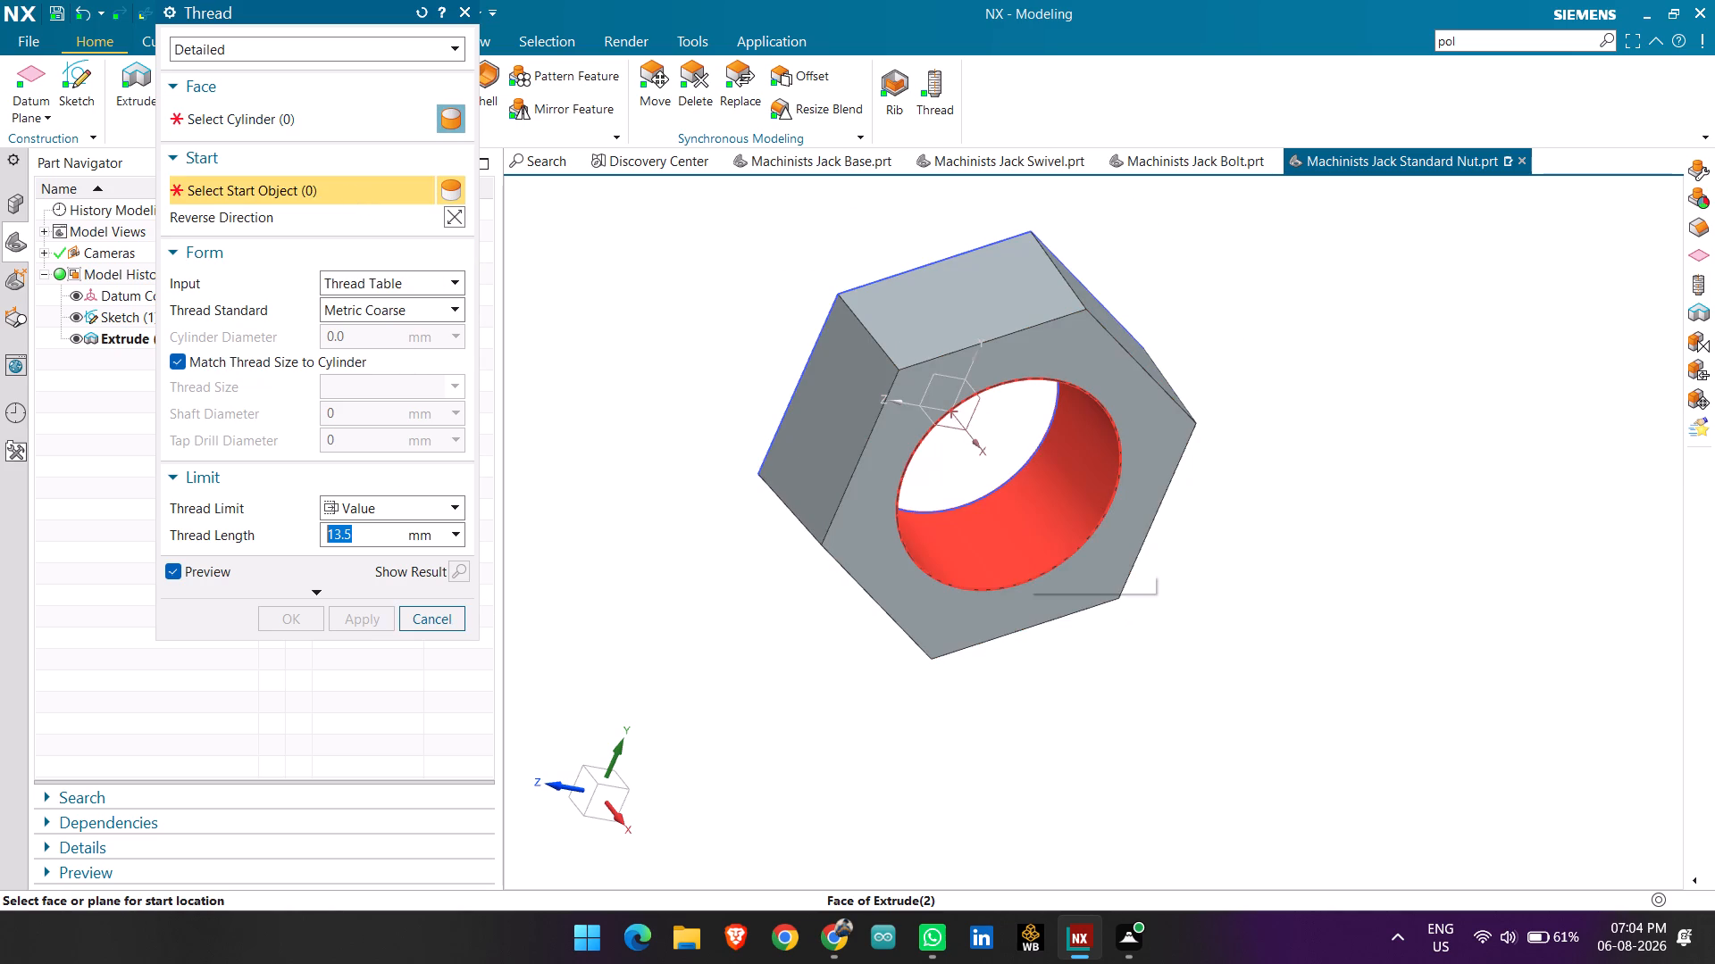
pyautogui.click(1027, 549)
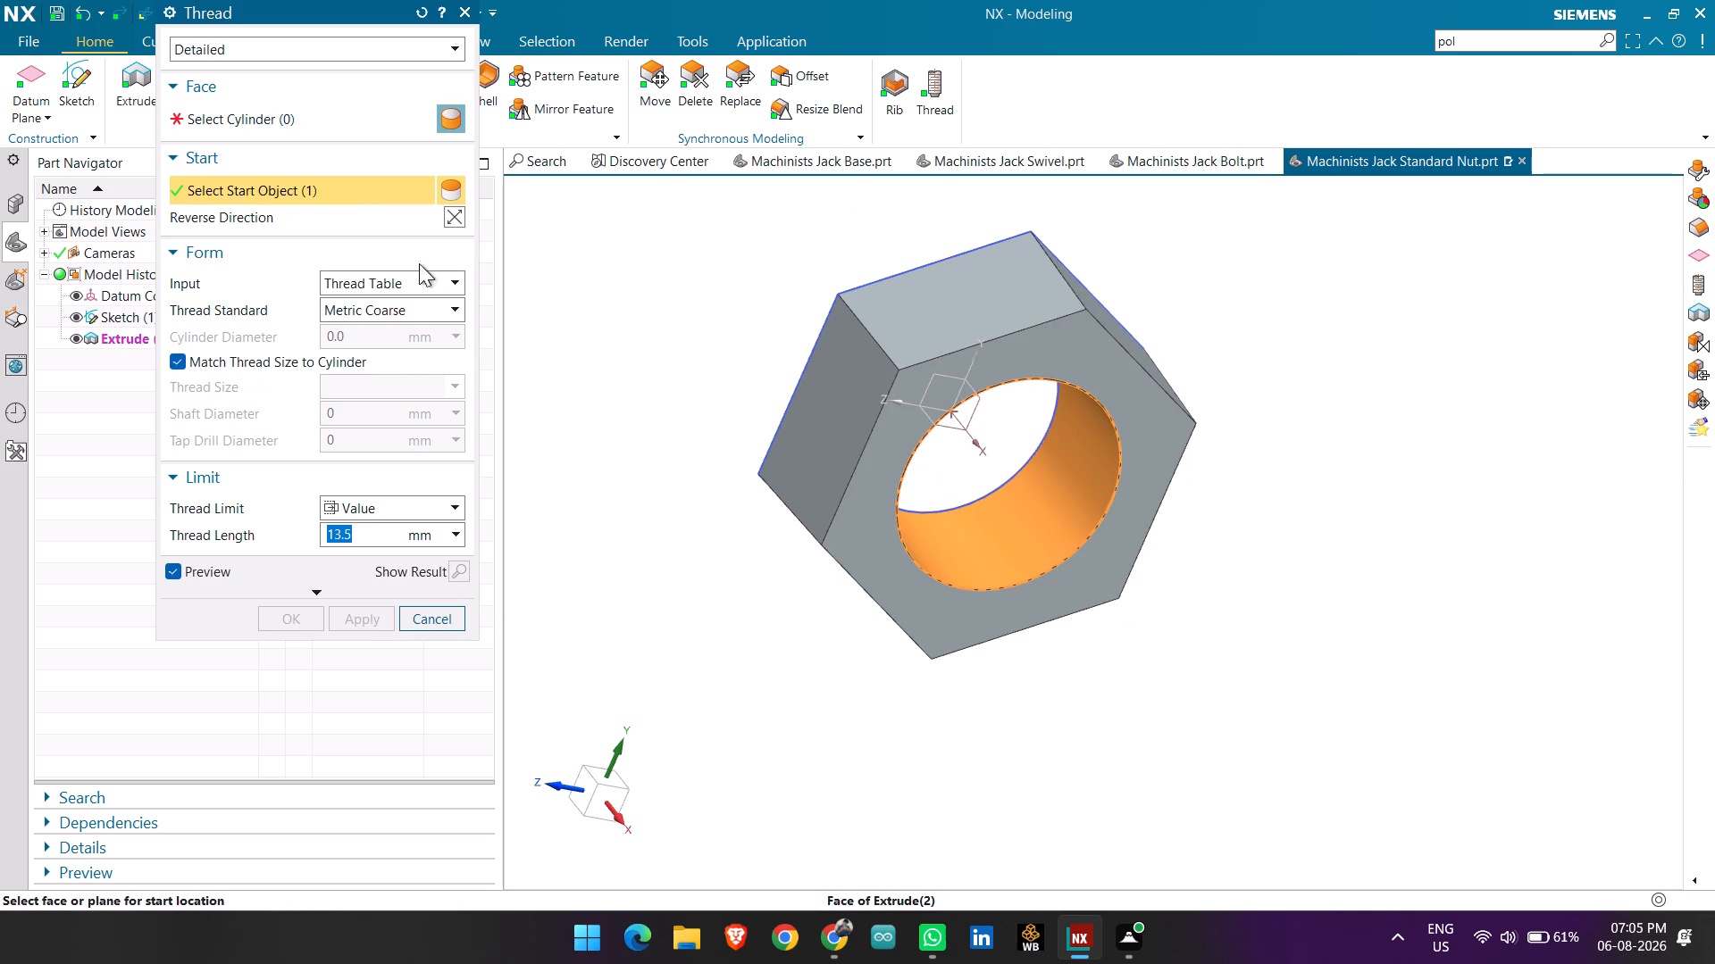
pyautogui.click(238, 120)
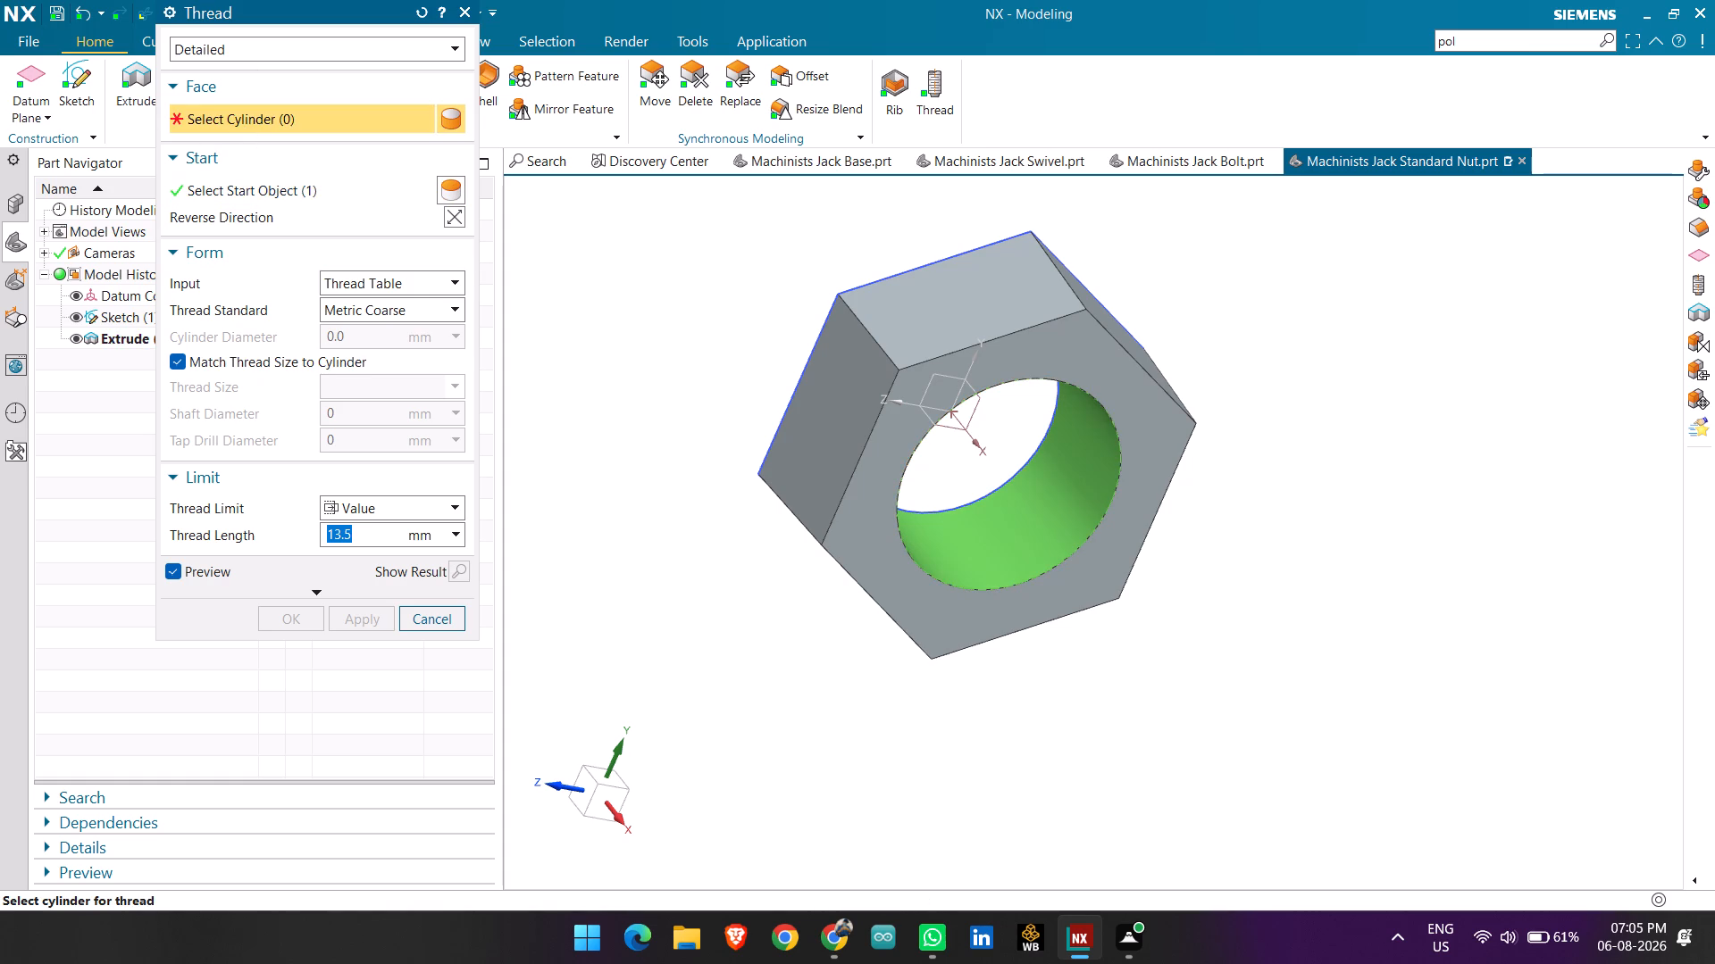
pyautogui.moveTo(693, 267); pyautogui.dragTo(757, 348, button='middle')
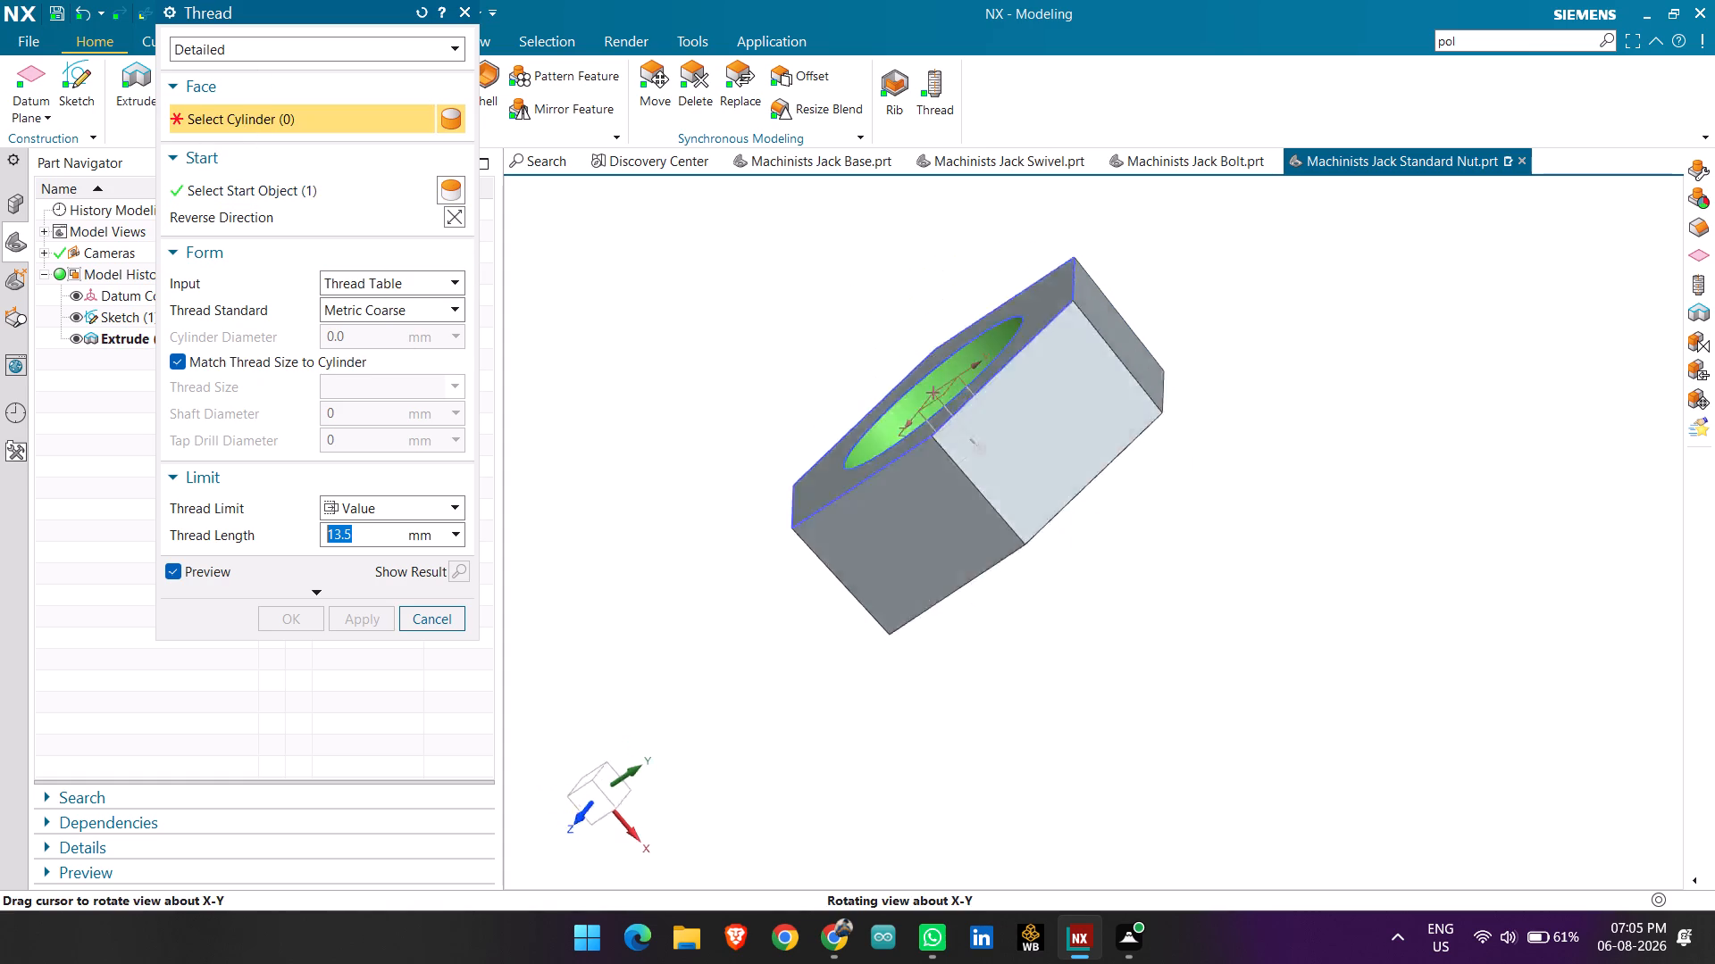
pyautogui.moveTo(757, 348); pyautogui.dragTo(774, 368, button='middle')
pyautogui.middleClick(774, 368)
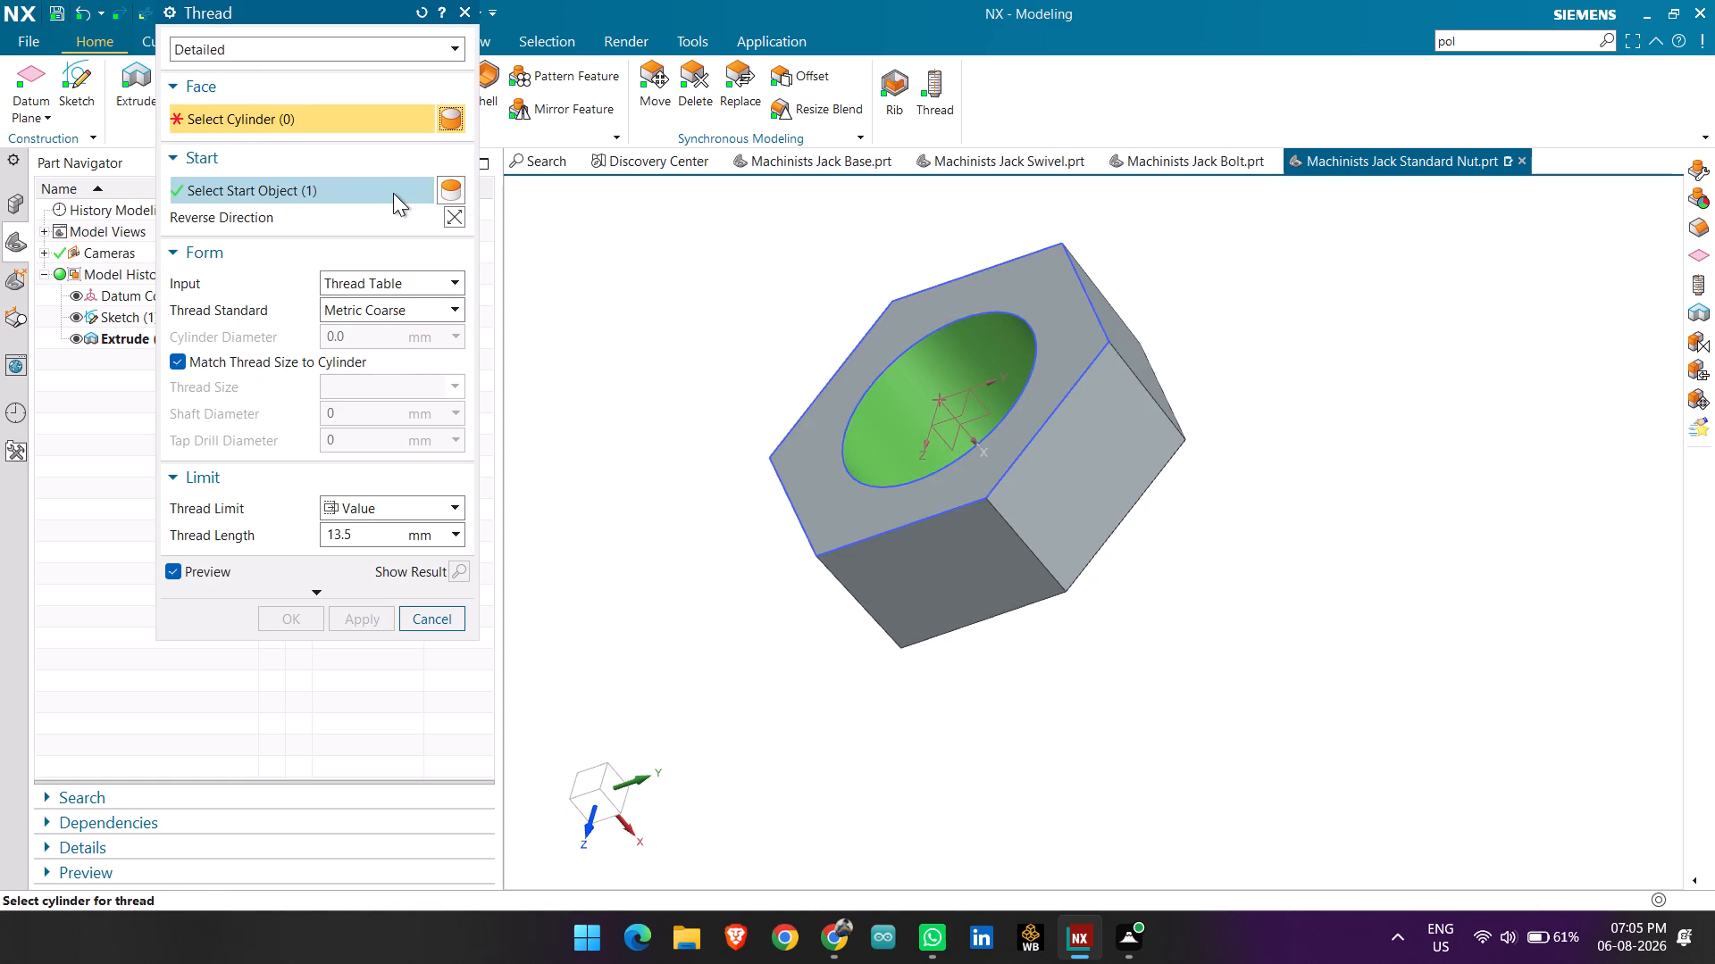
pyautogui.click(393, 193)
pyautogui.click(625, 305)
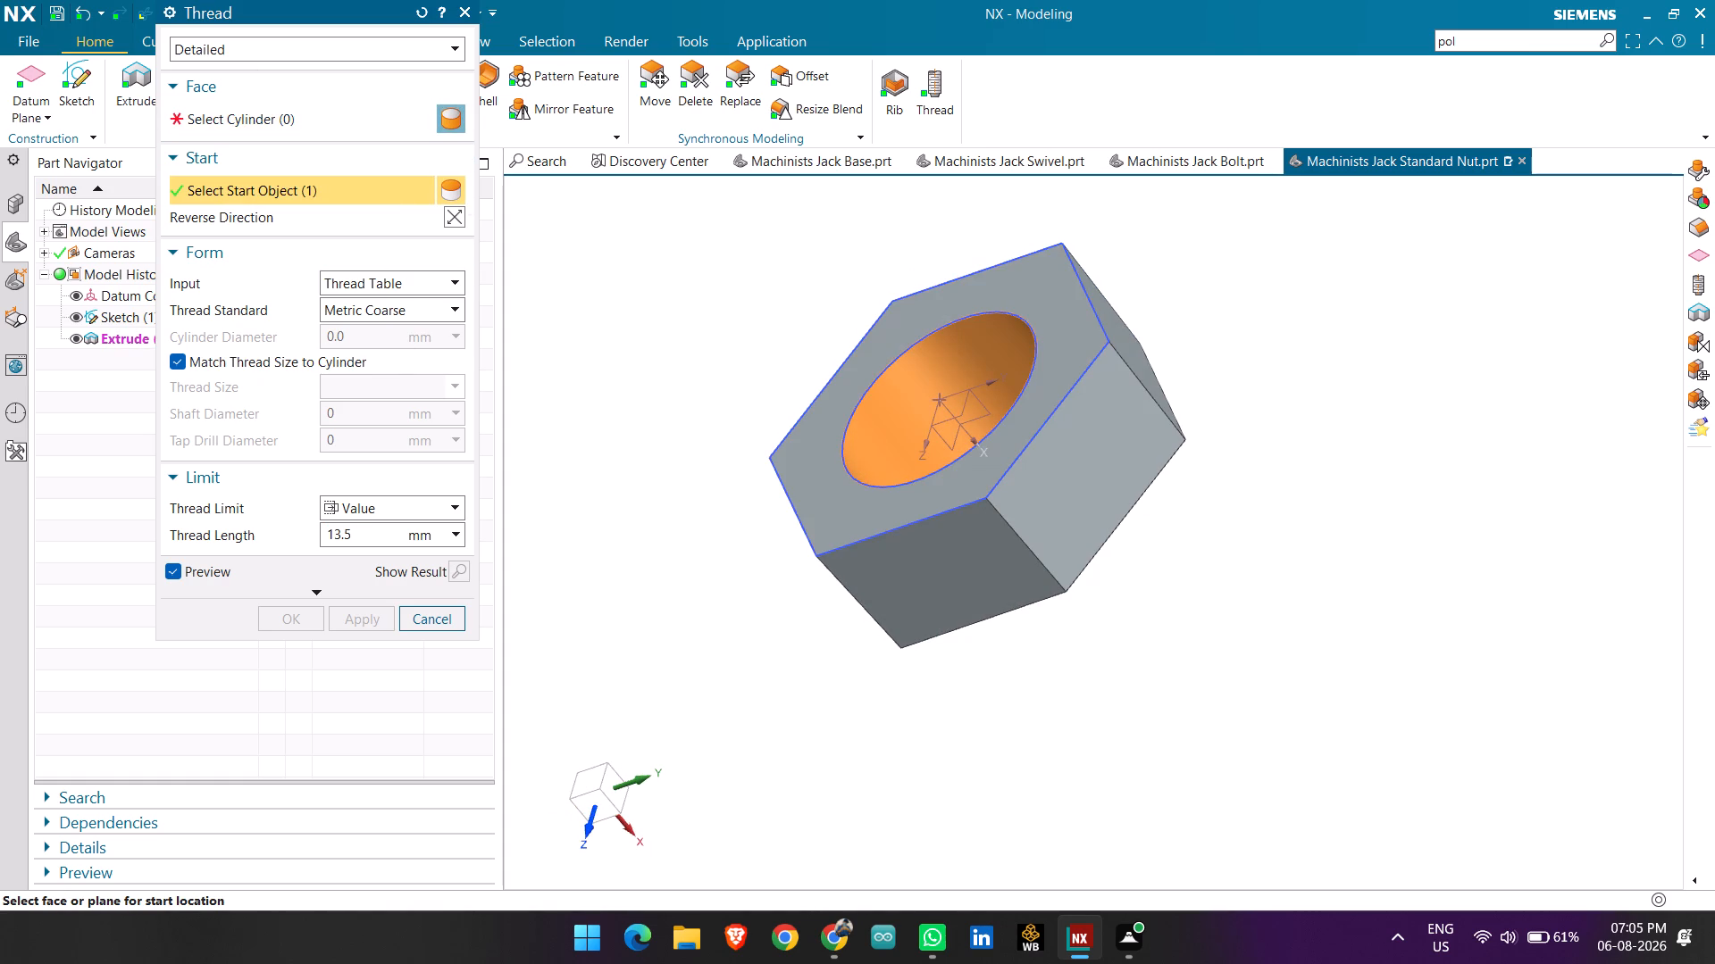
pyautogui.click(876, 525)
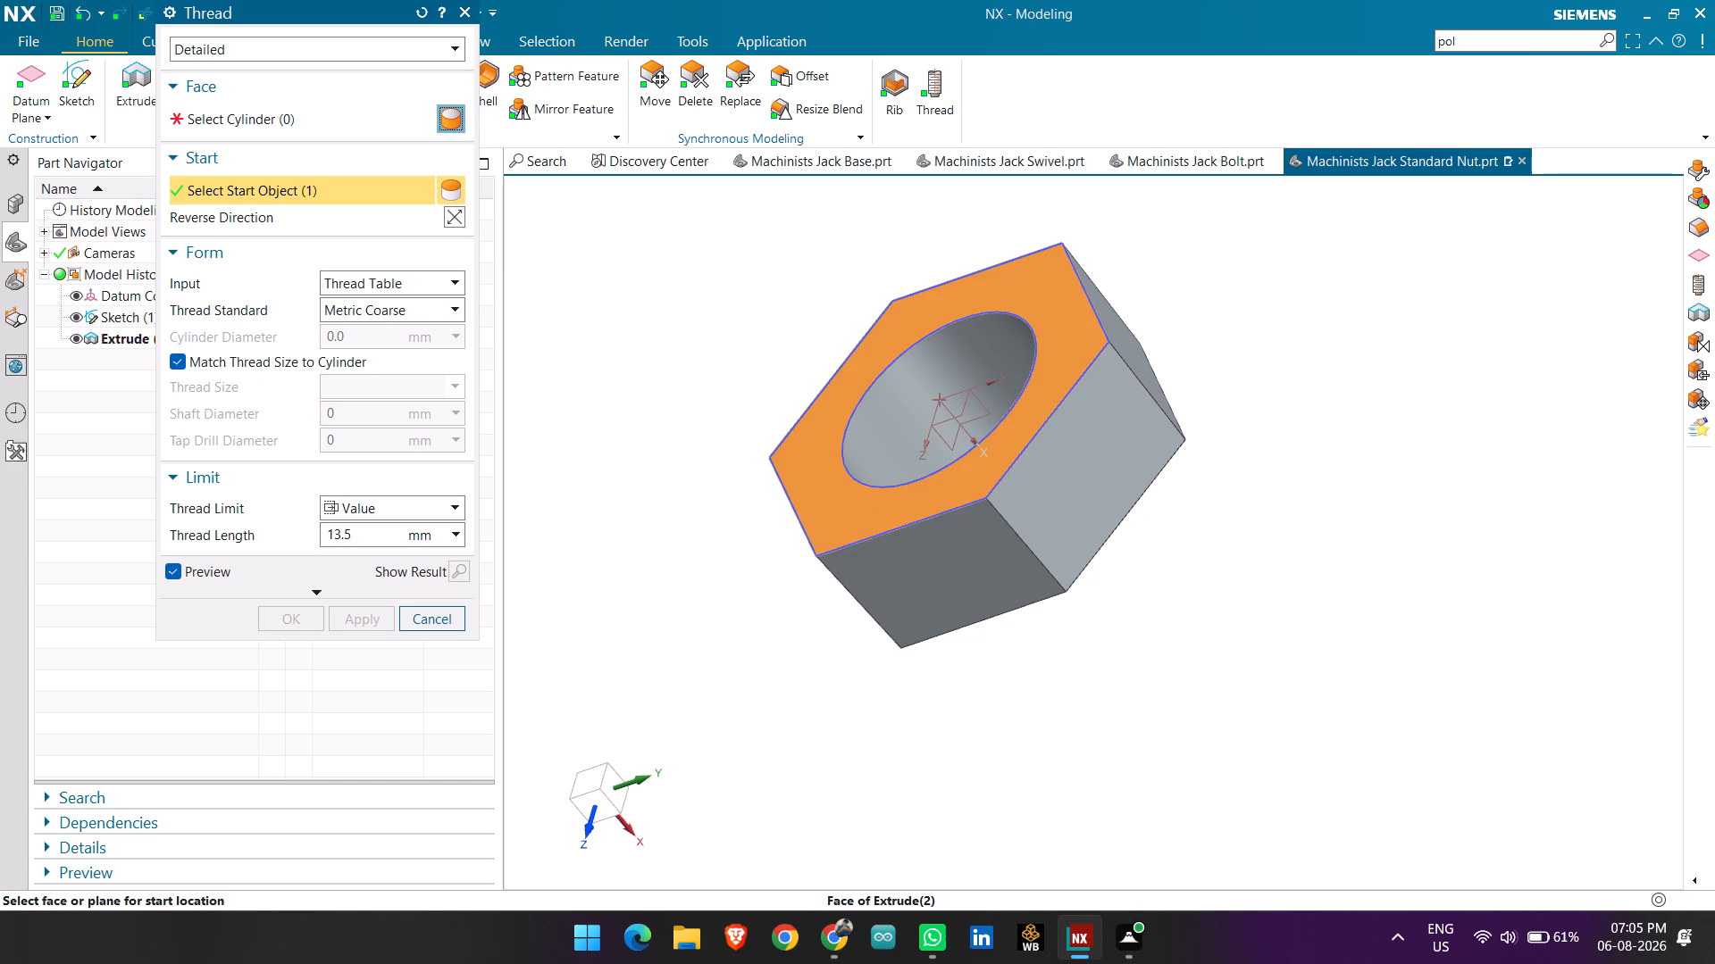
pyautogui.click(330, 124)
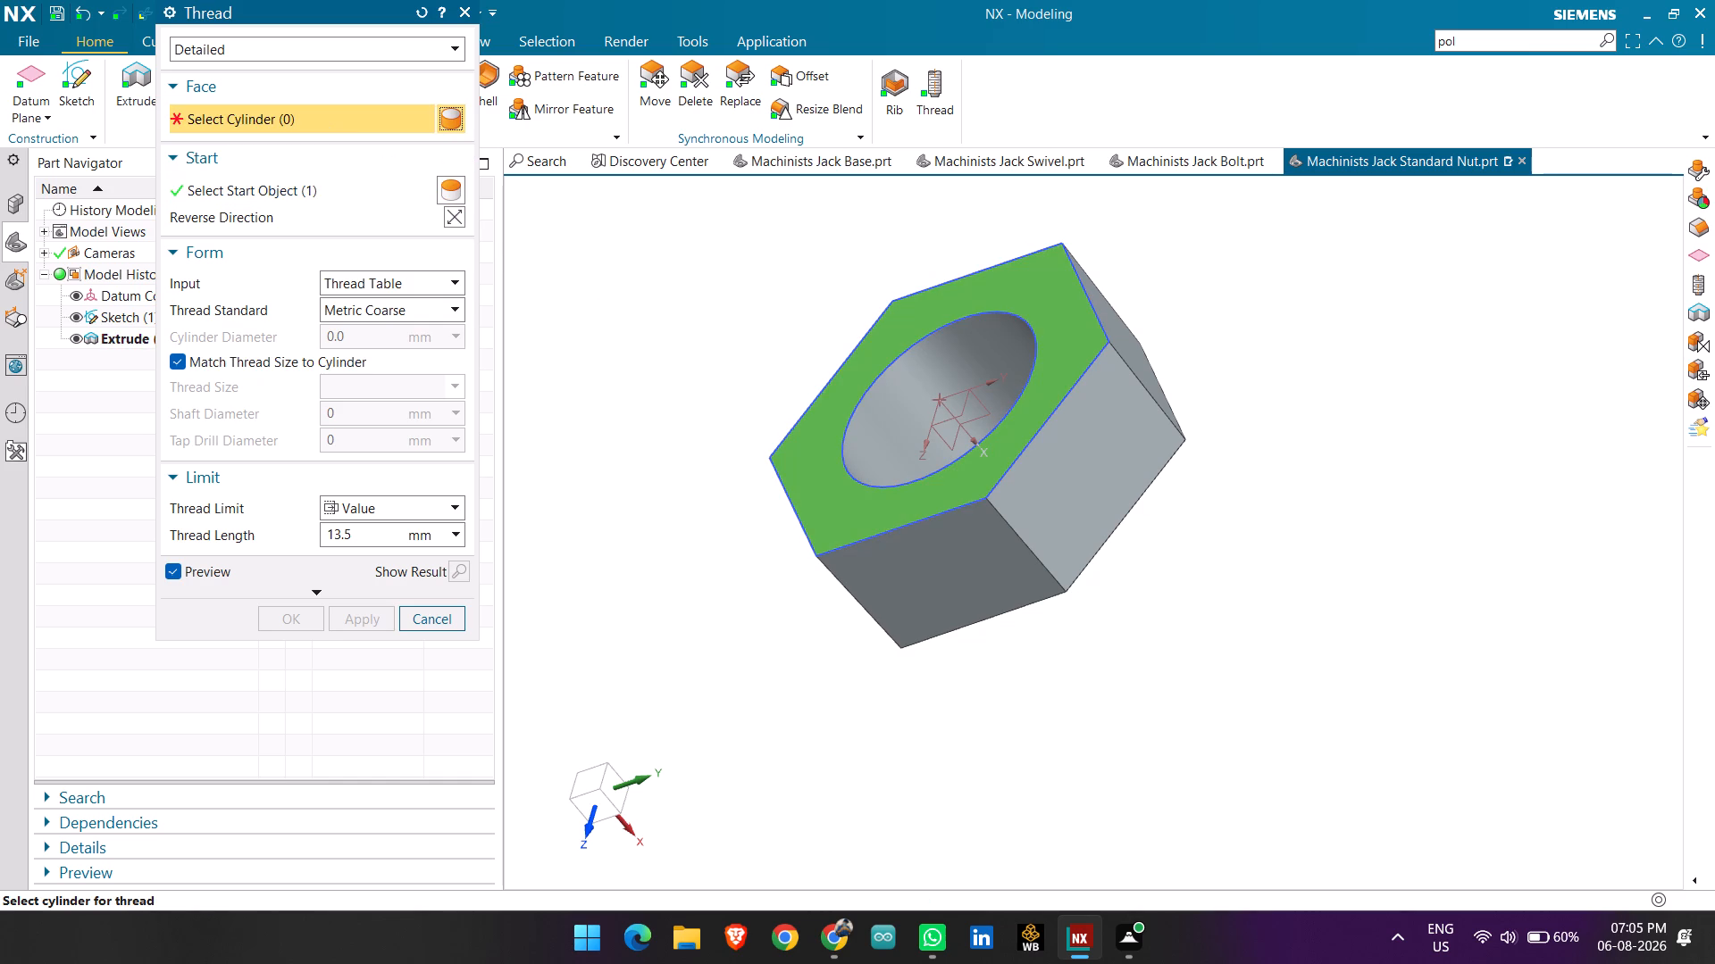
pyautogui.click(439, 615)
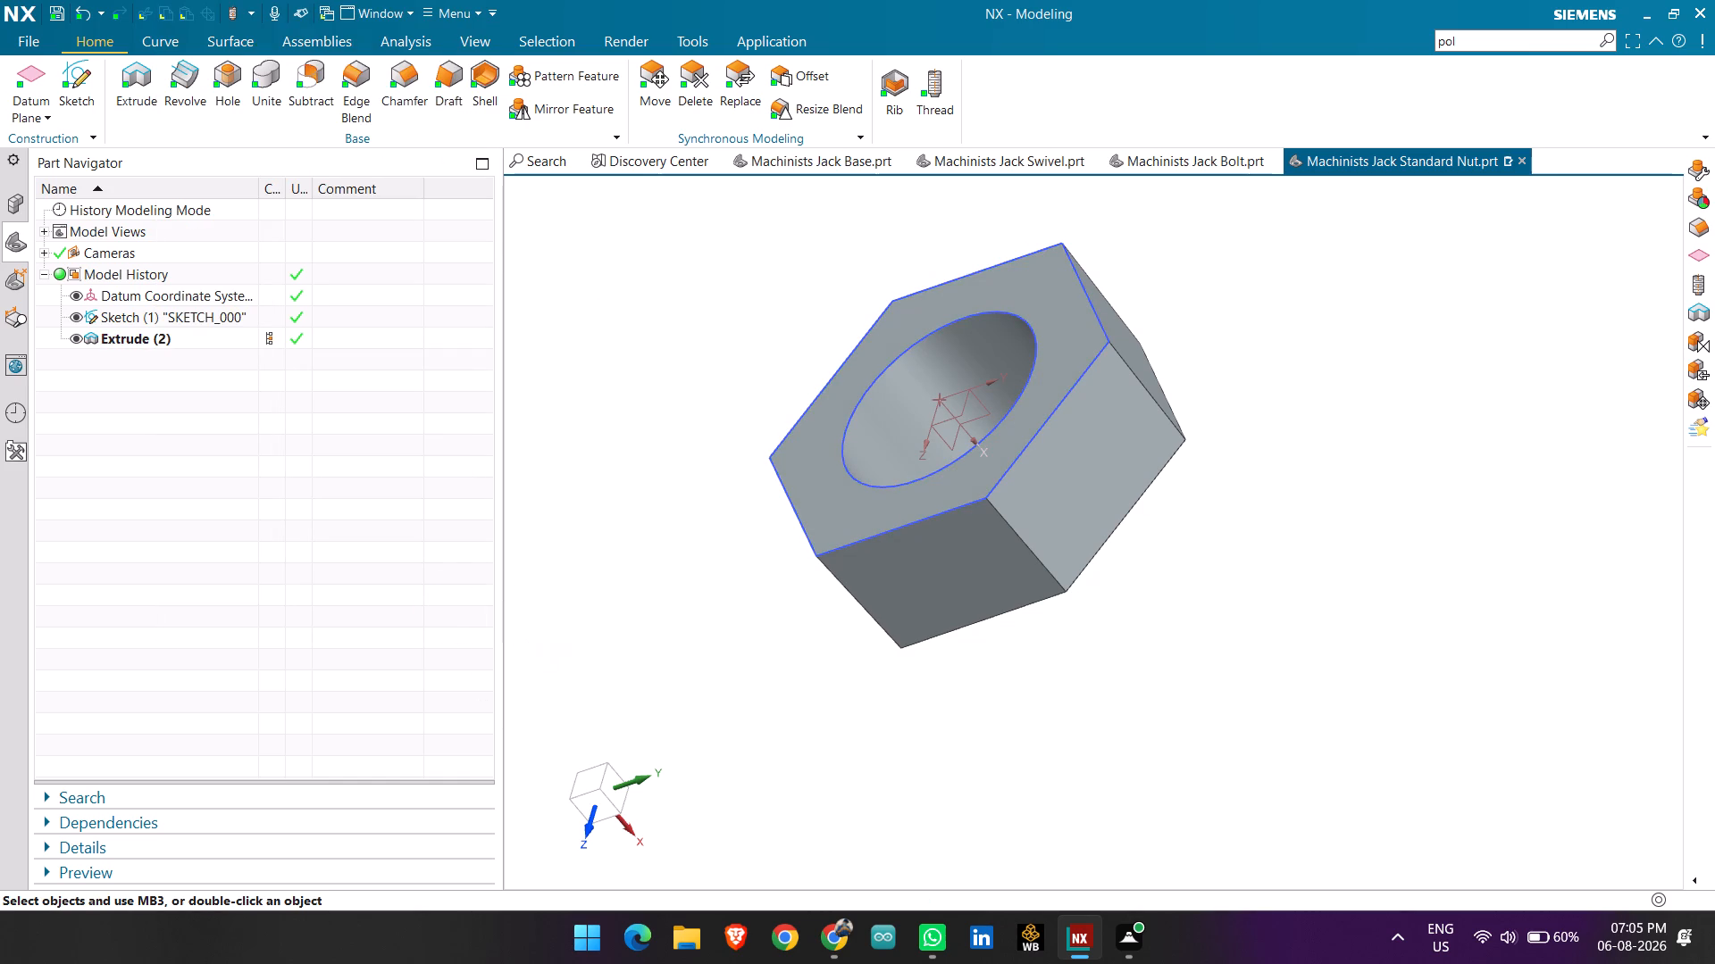
# Delete Extrude (2), the hexagonal body, leaving only the datum coordinate system and Sketch (1).
pyautogui.click(132, 333)
pyautogui.rightClick(132, 334)
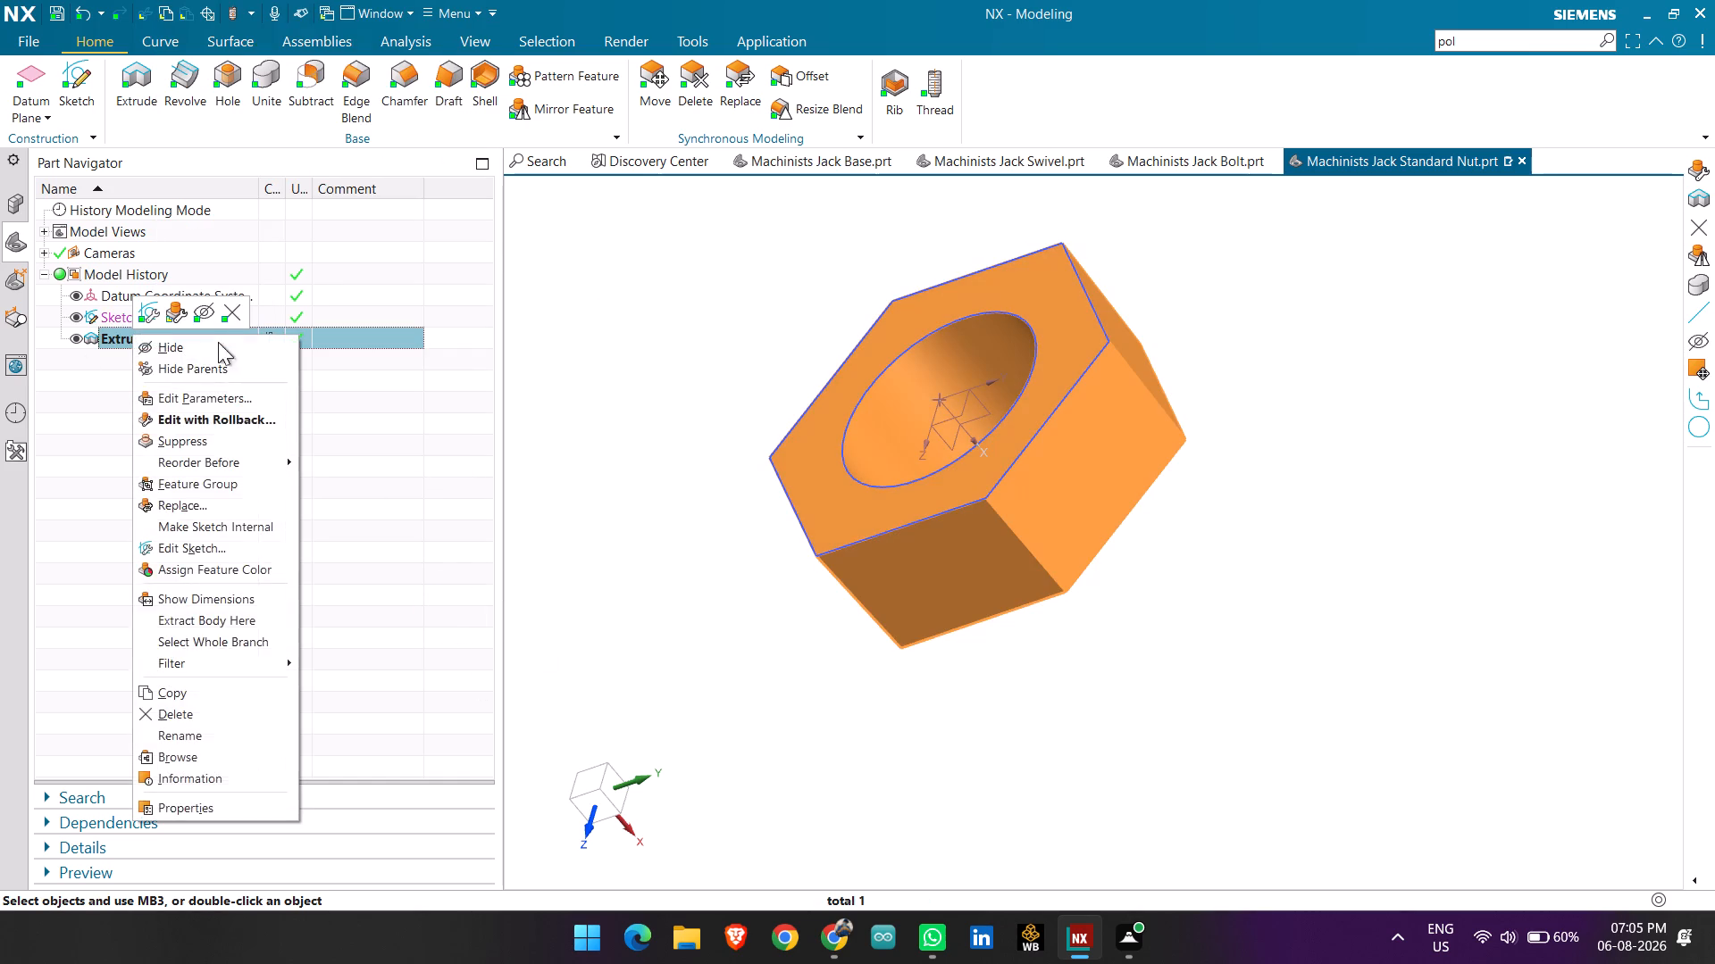
pyautogui.click(232, 320)
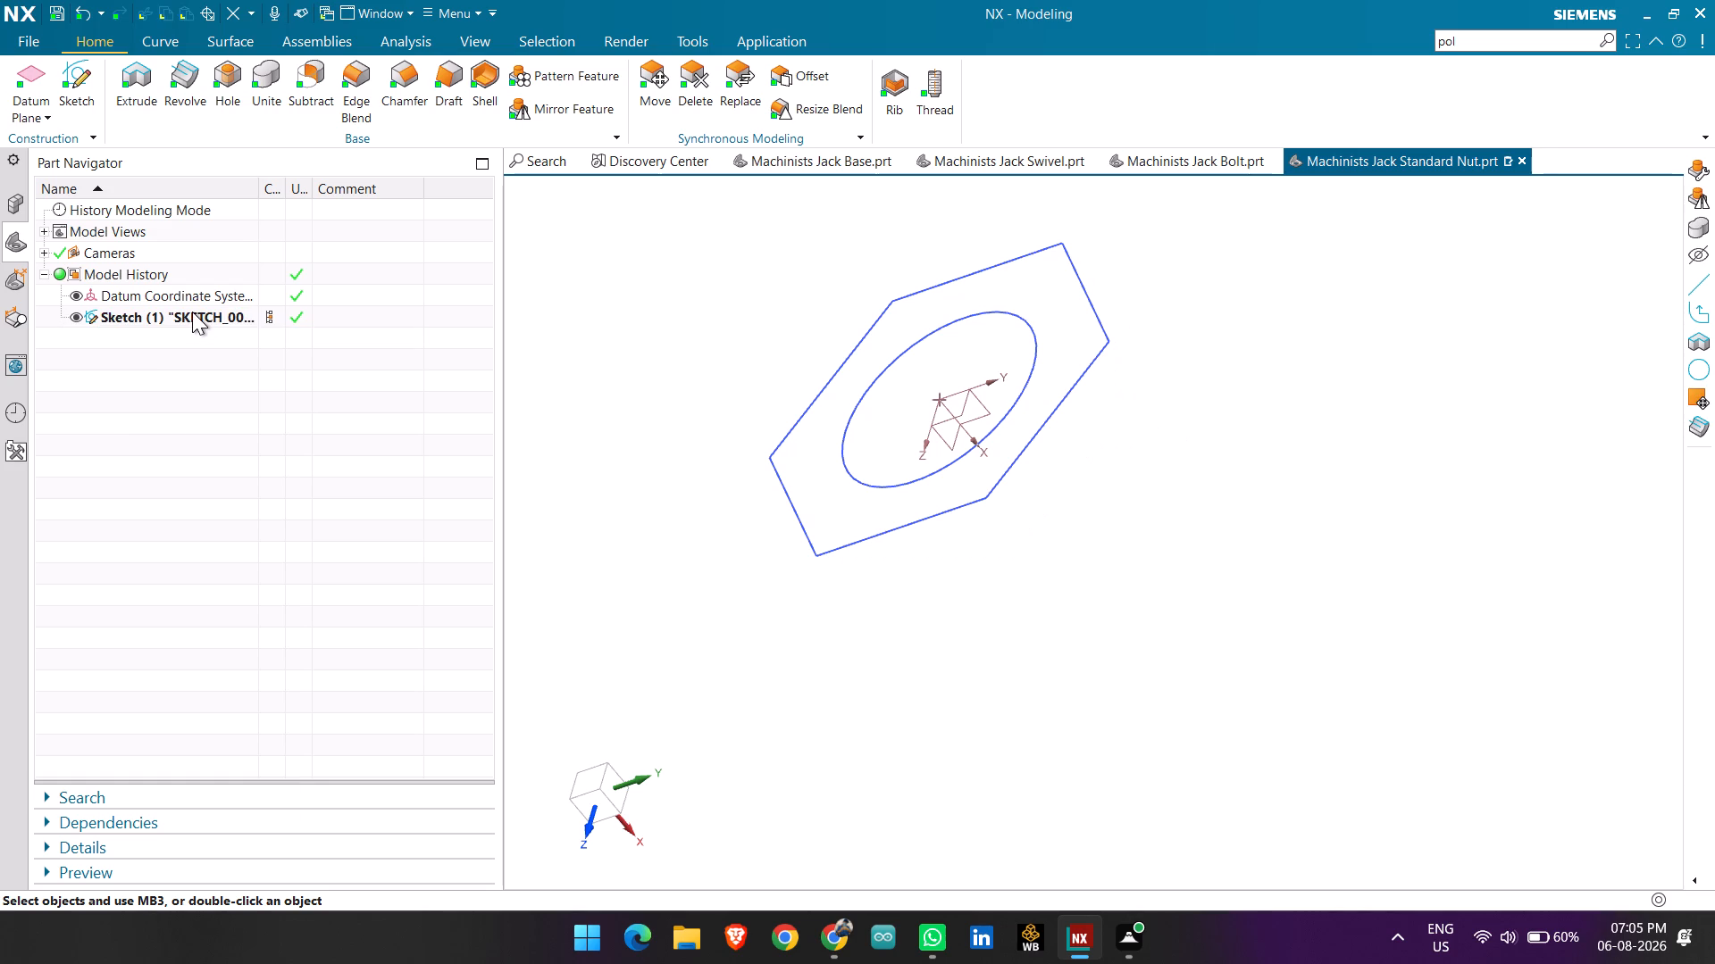
# Extrude Sketch (1), the hexagon with its centre hole, by 10 mm as a new solid body.
pyautogui.click(192, 312)
pyautogui.moveTo(864, 593); pyautogui.dragTo(782, 434, button='middle')
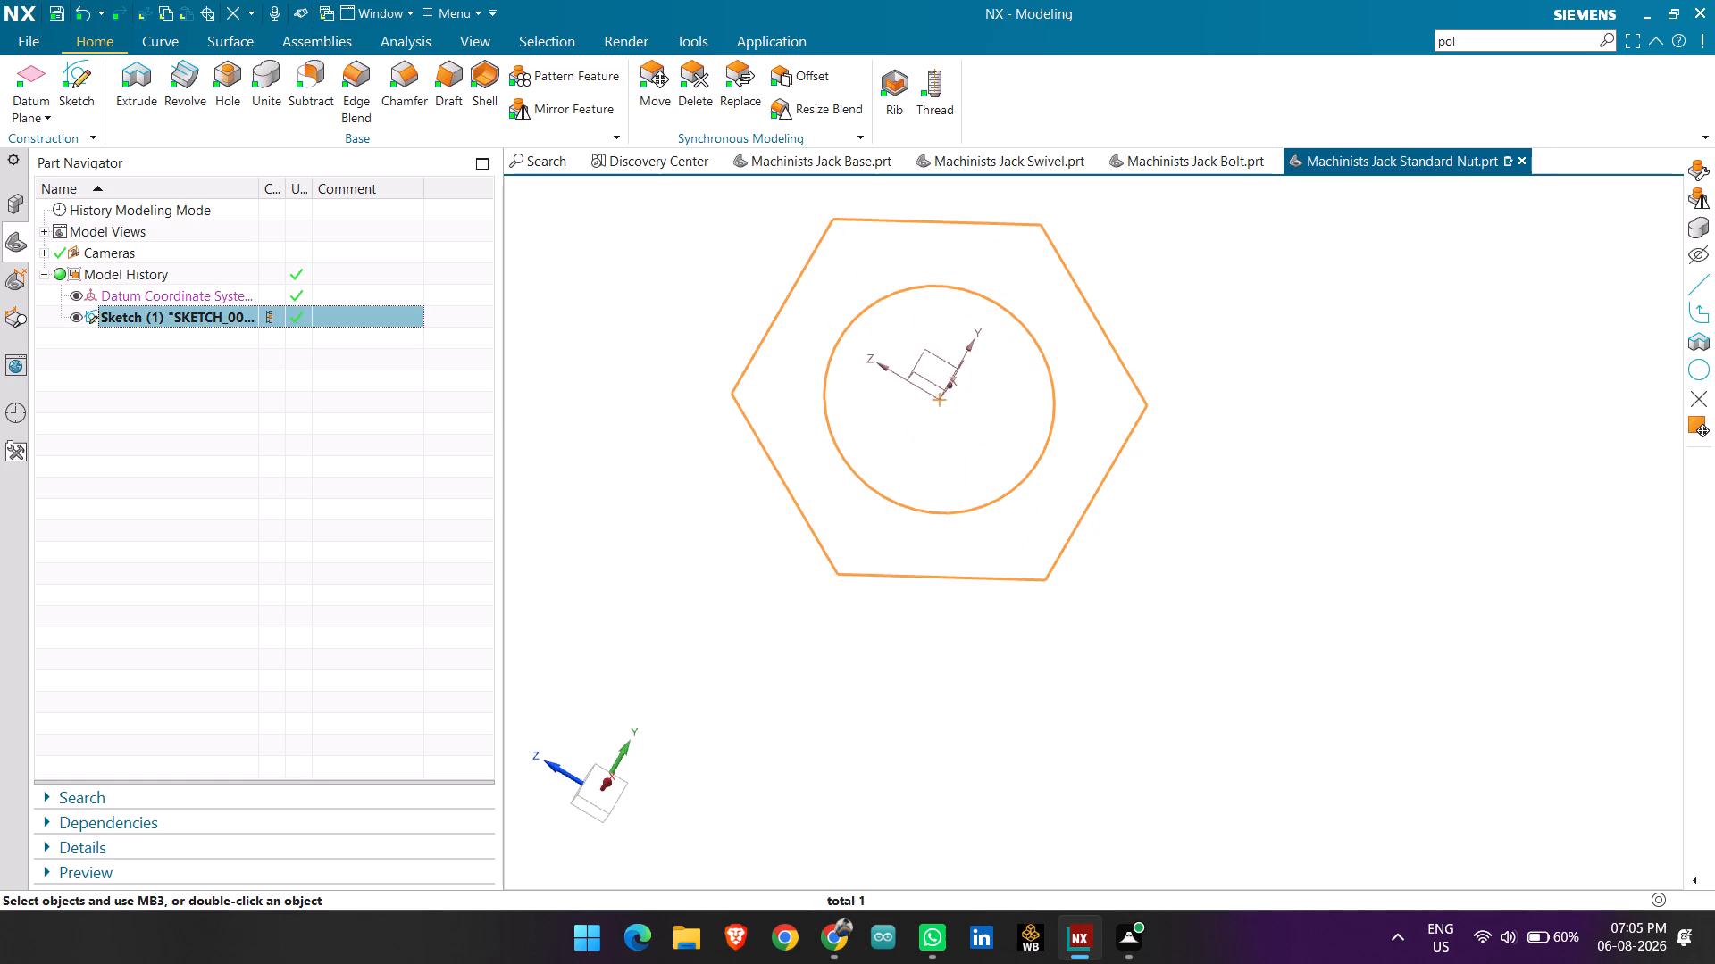
pyautogui.click(151, 87)
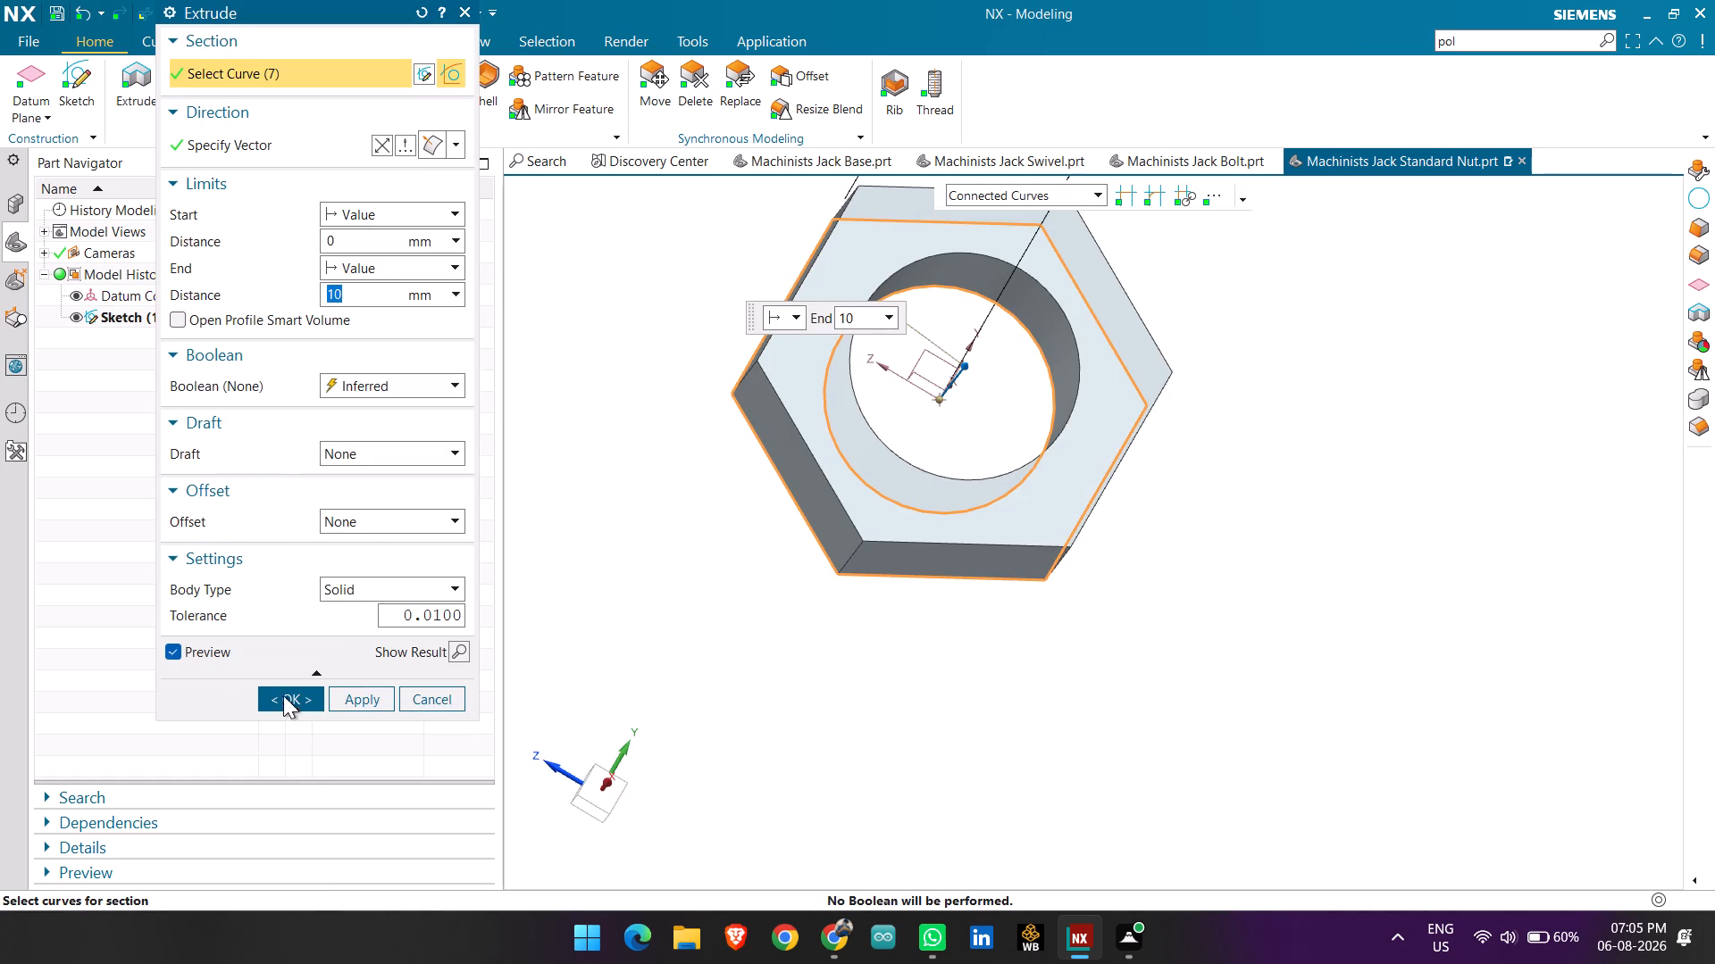
pyautogui.click(280, 702)
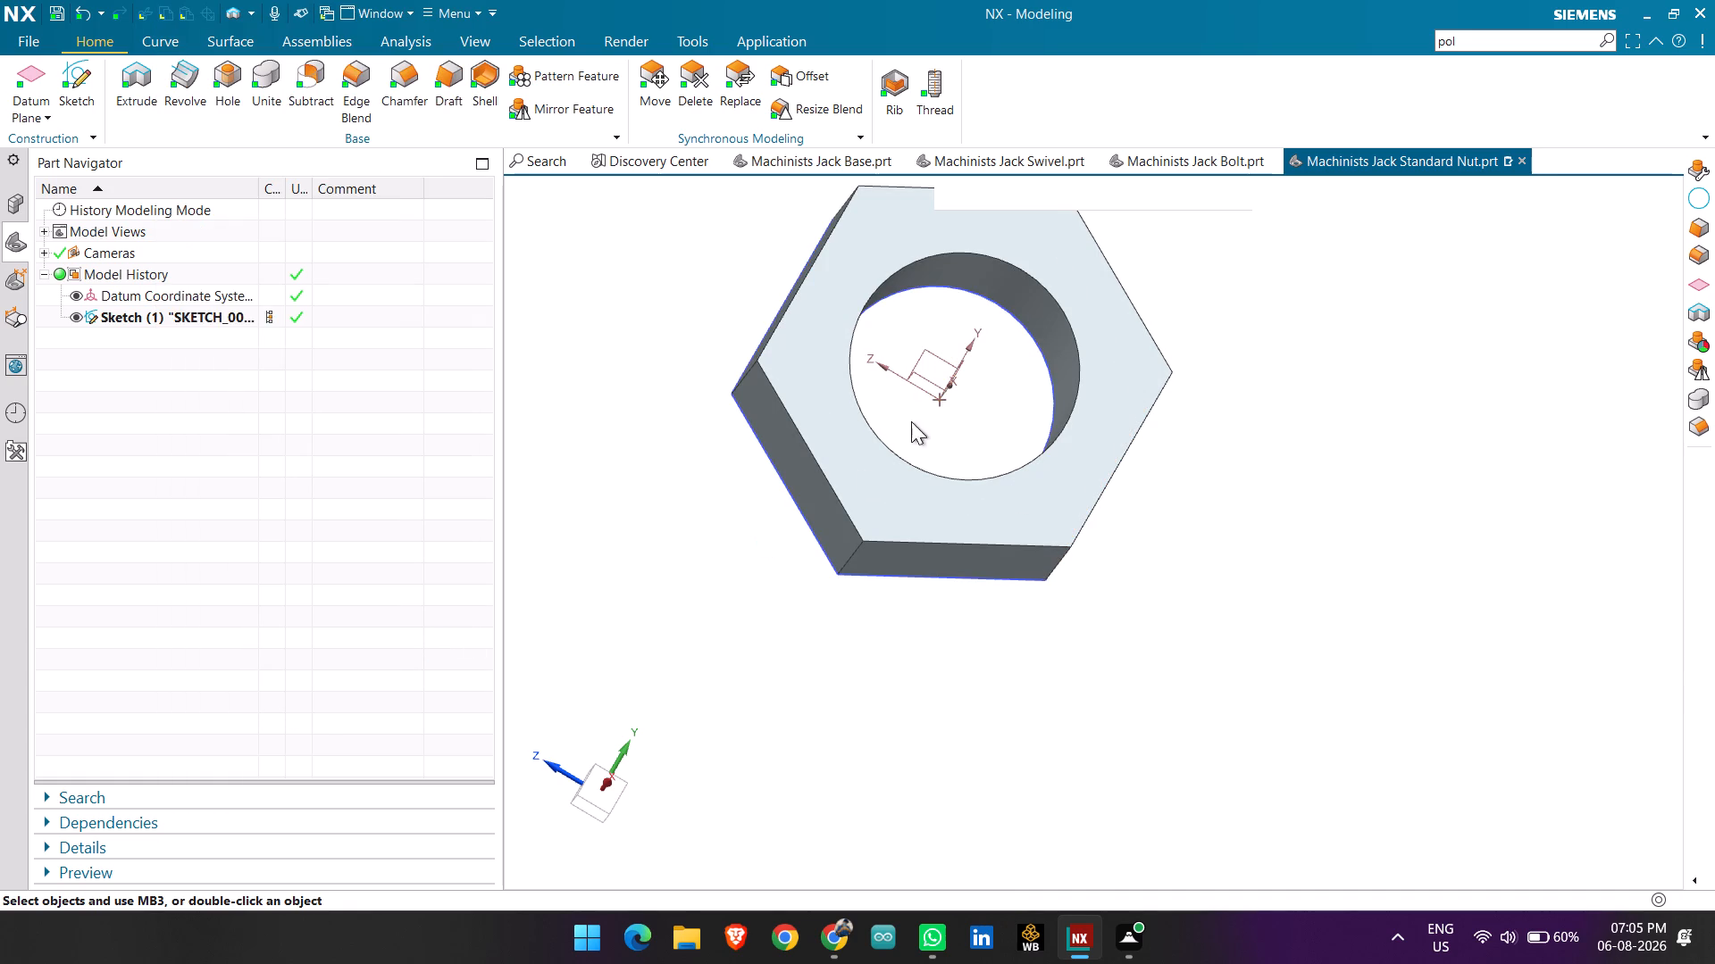
# Cut a detailed Metric Coarse M18 x 2.5 thread in the nut's bore with a thread length of 11 mm.
pyautogui.click(944, 87)
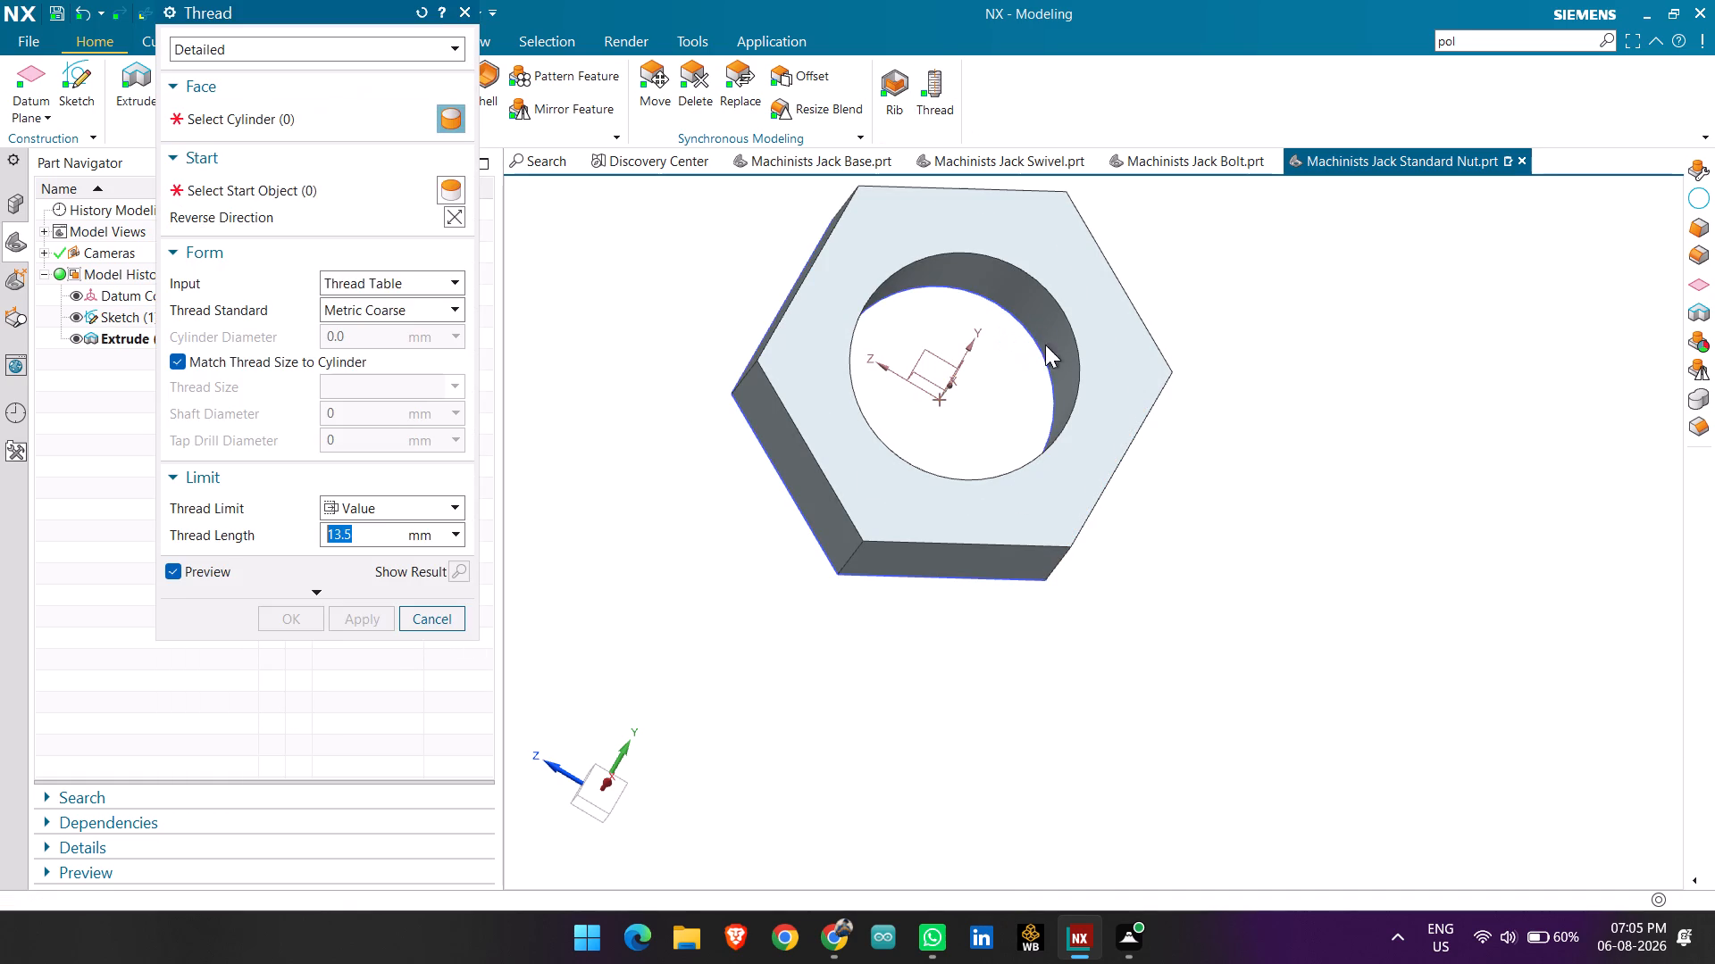
pyautogui.click(1053, 339)
pyautogui.scroll(-1, 835, 384)
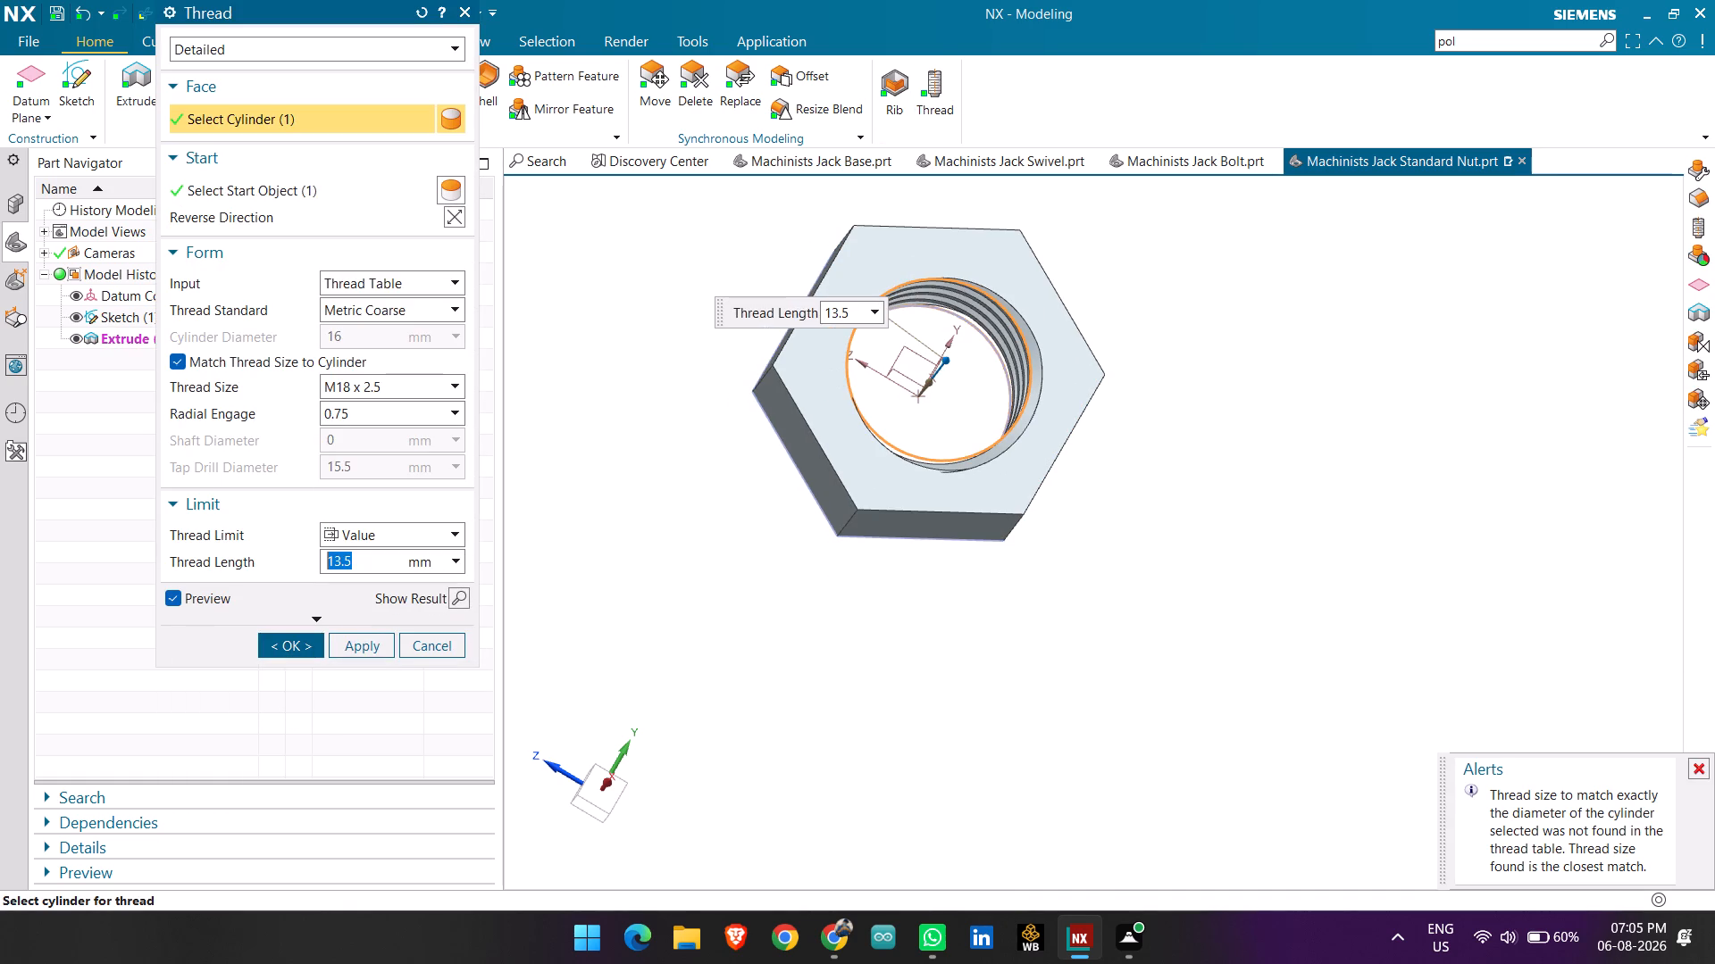
pyautogui.click(406, 380)
pyautogui.click(410, 388)
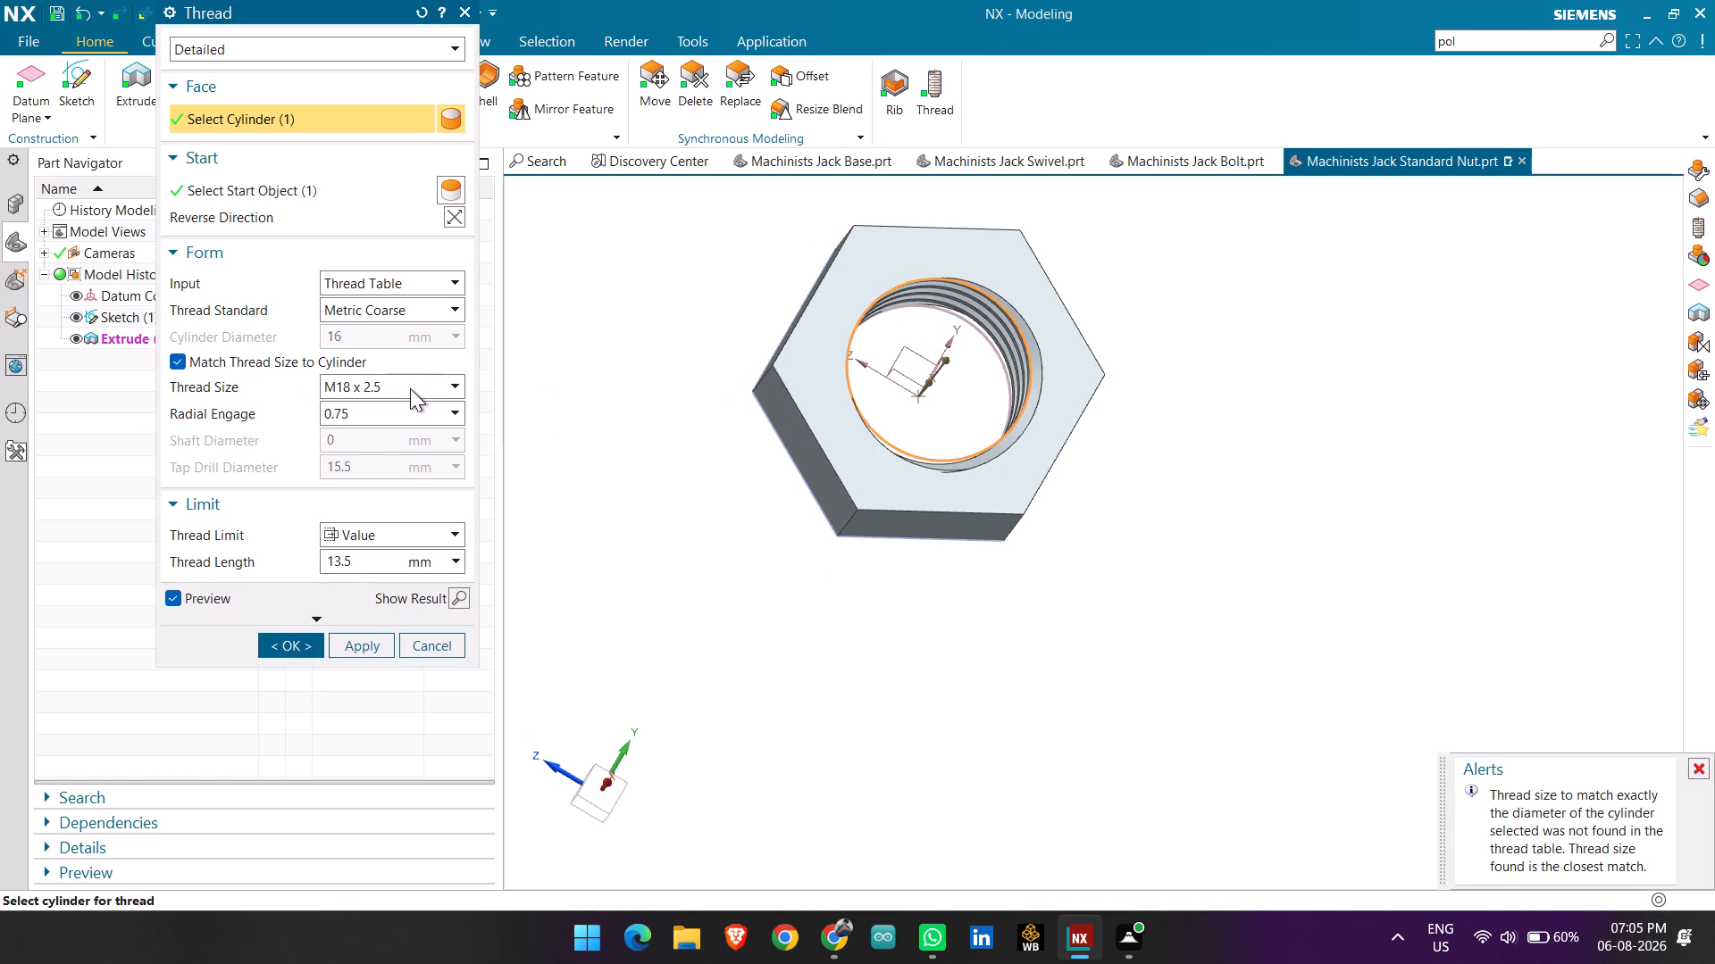
pyautogui.moveTo(843, 511); pyautogui.dragTo(869, 586, button='middle')
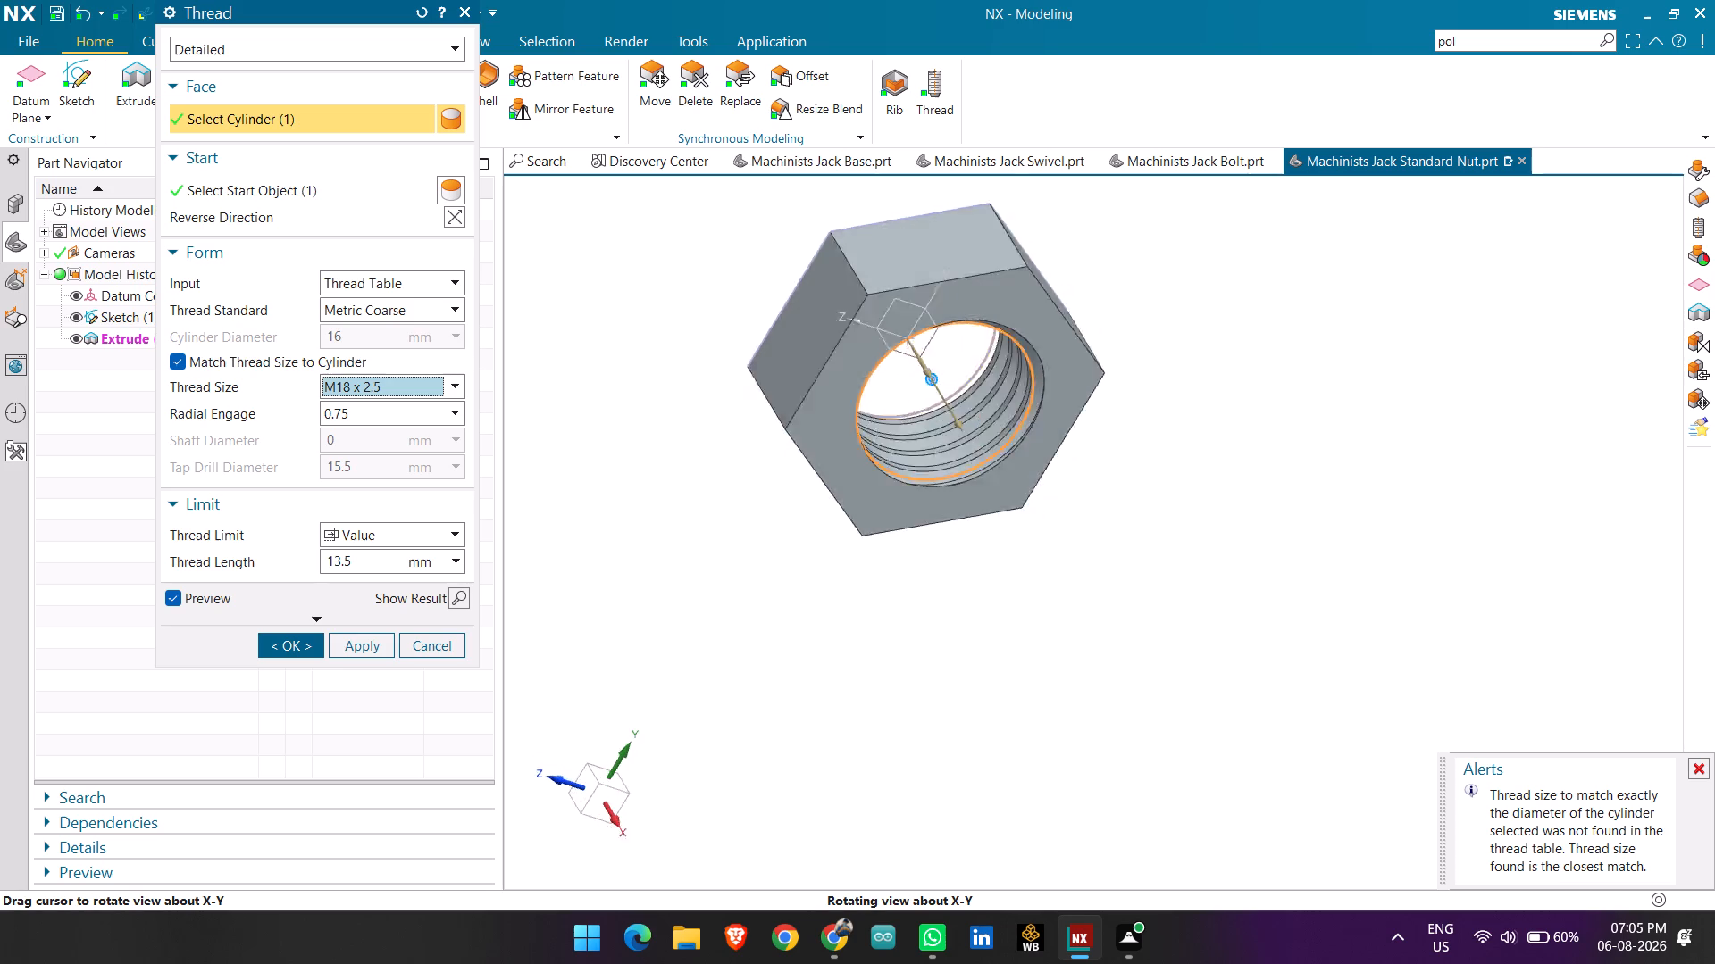
pyautogui.moveTo(869, 586); pyautogui.dragTo(906, 616, button='middle')
pyautogui.scroll(1, 938, 503)
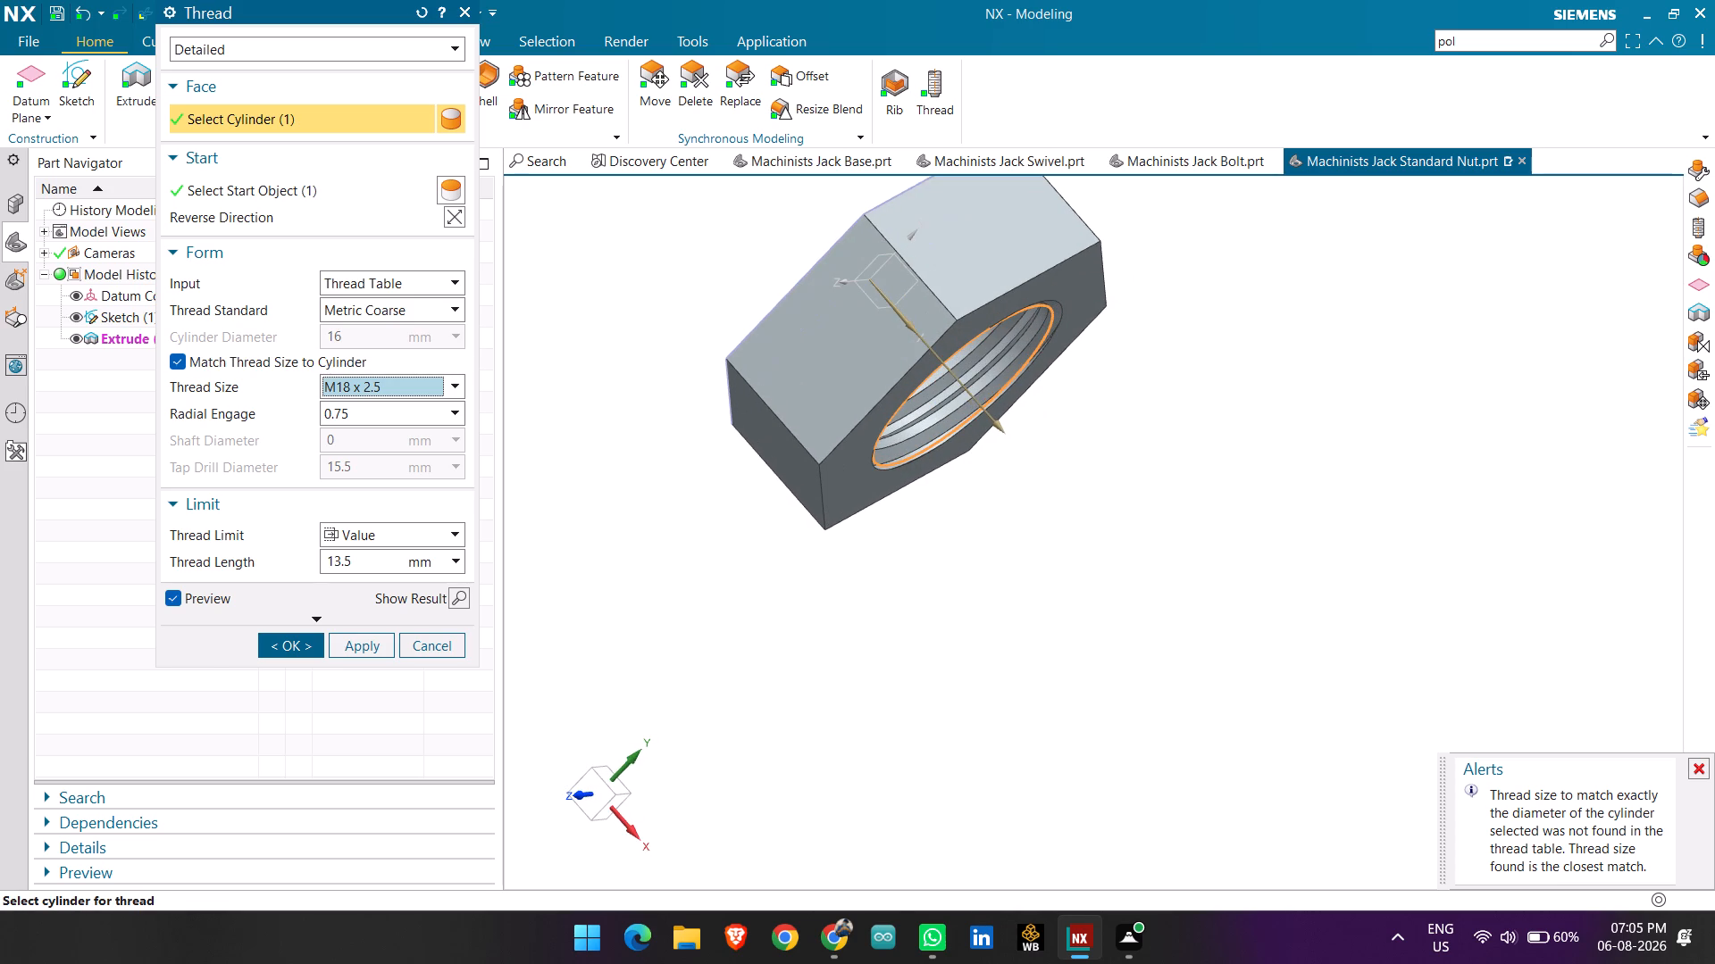
pyautogui.moveTo(1006, 439); pyautogui.dragTo(983, 416)
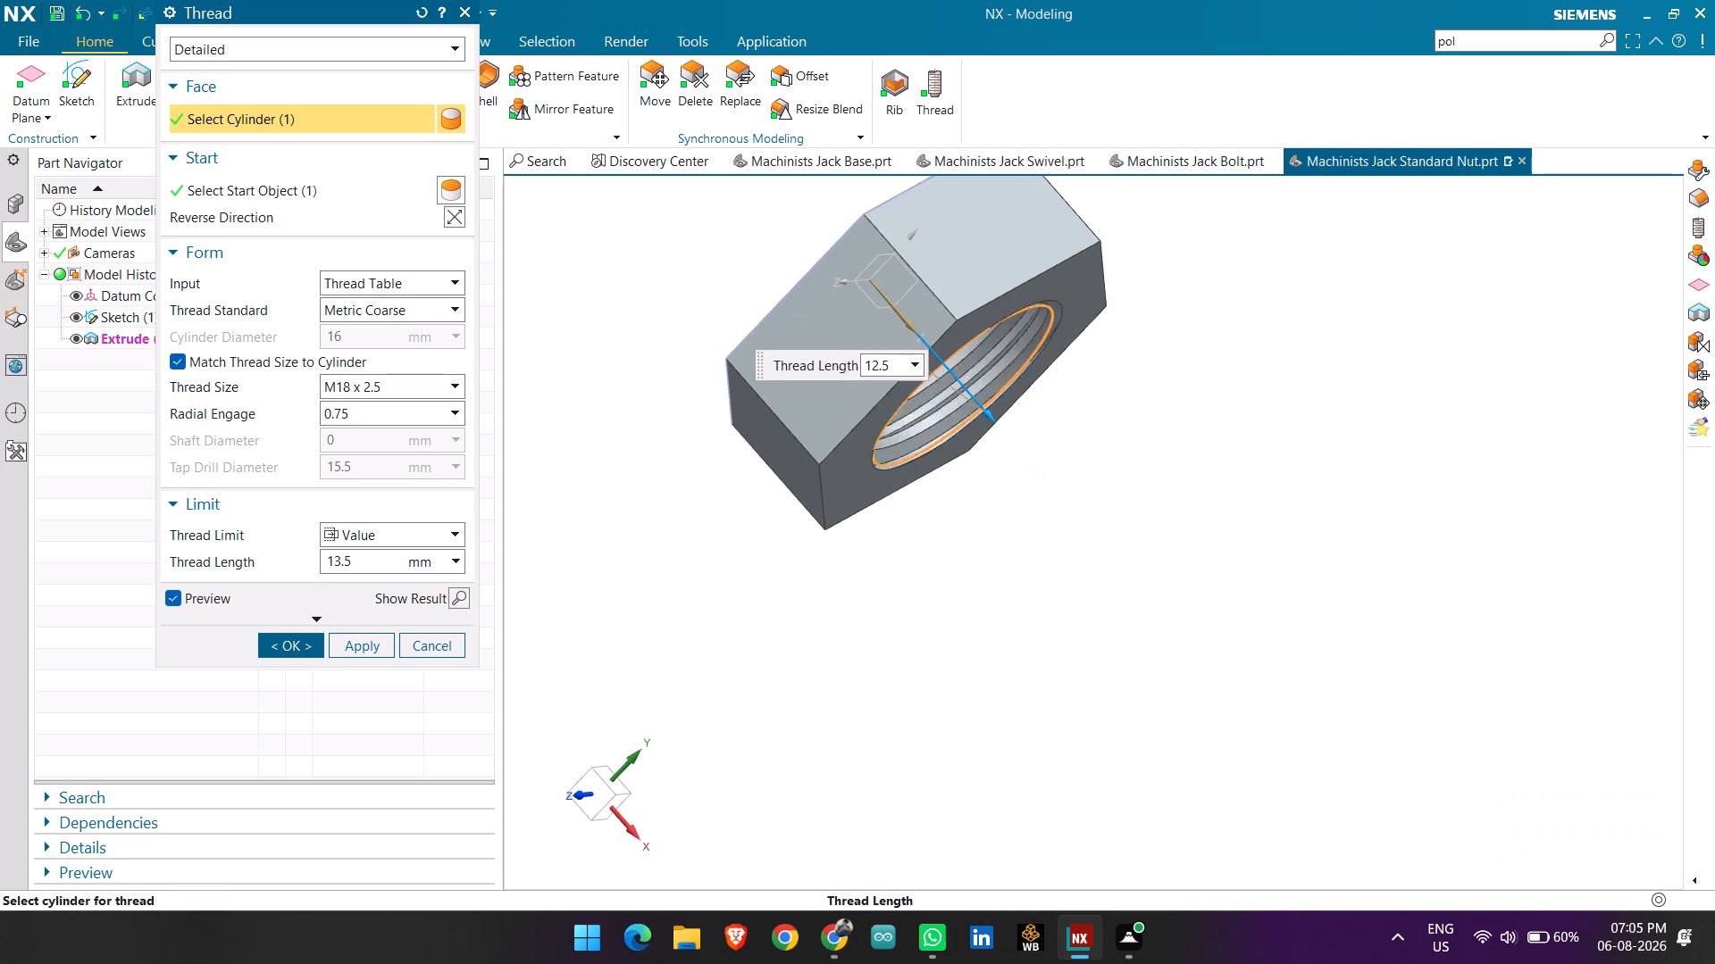
pyautogui.moveTo(983, 416); pyautogui.dragTo(983, 415)
pyautogui.moveTo(1226, 533); pyautogui.dragTo(1186, 509, button='middle')
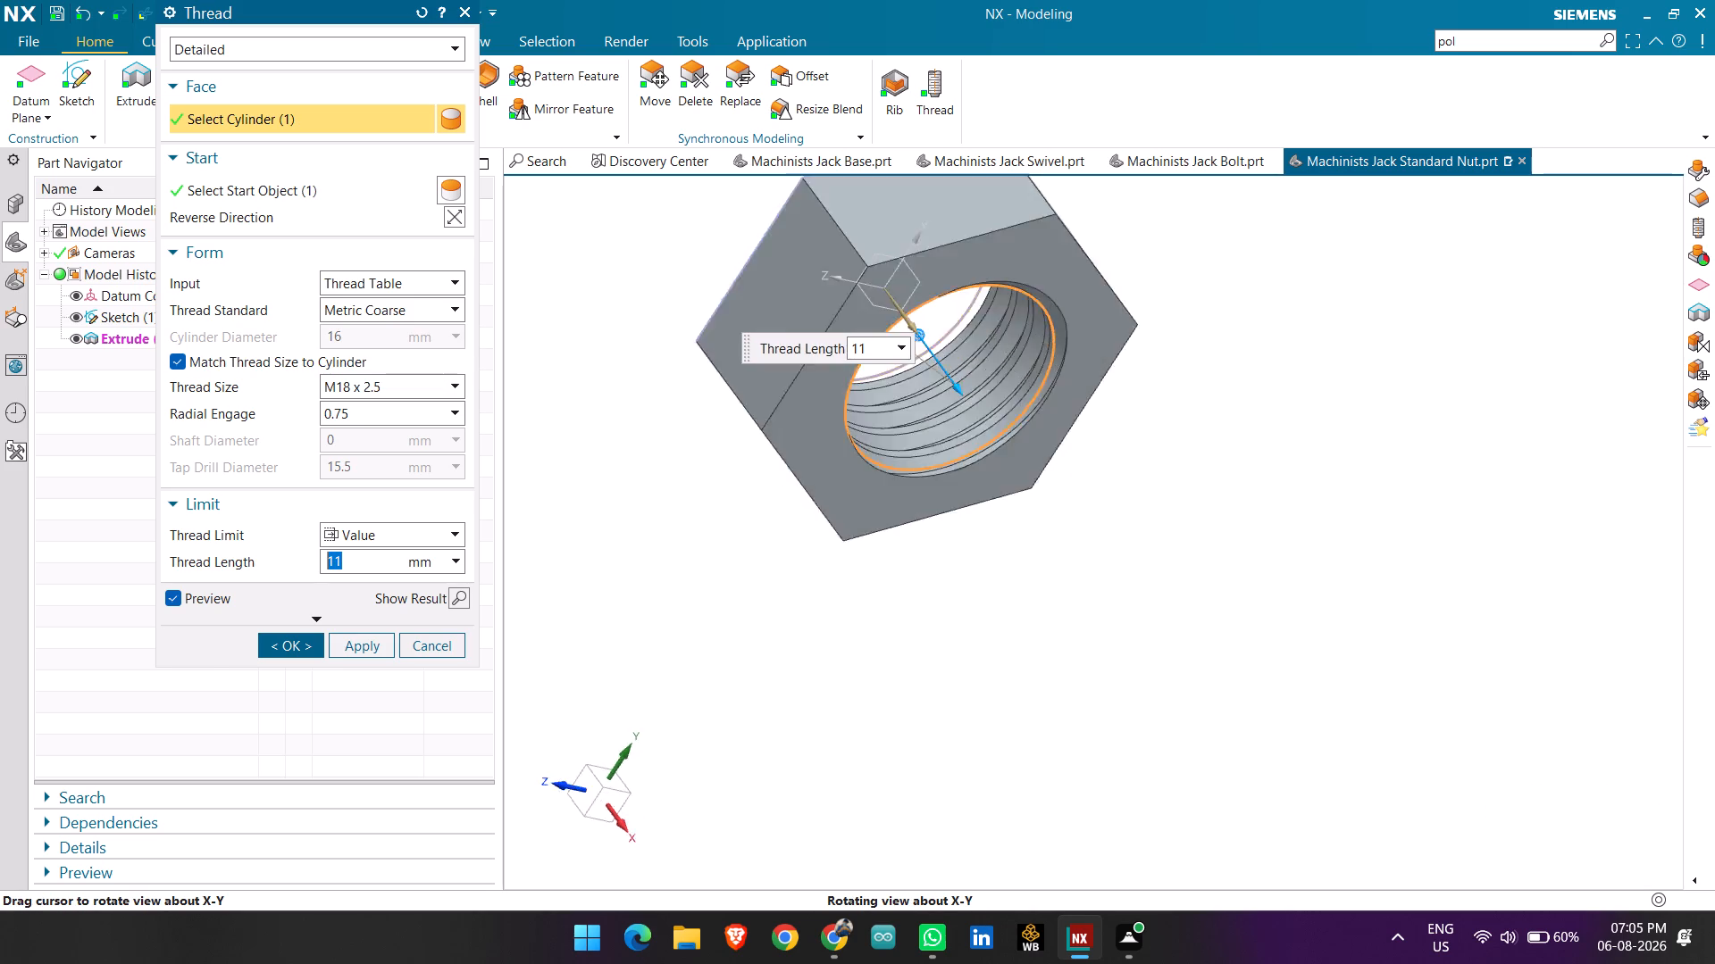
pyautogui.moveTo(1186, 509); pyautogui.dragTo(1055, 615, button='middle')
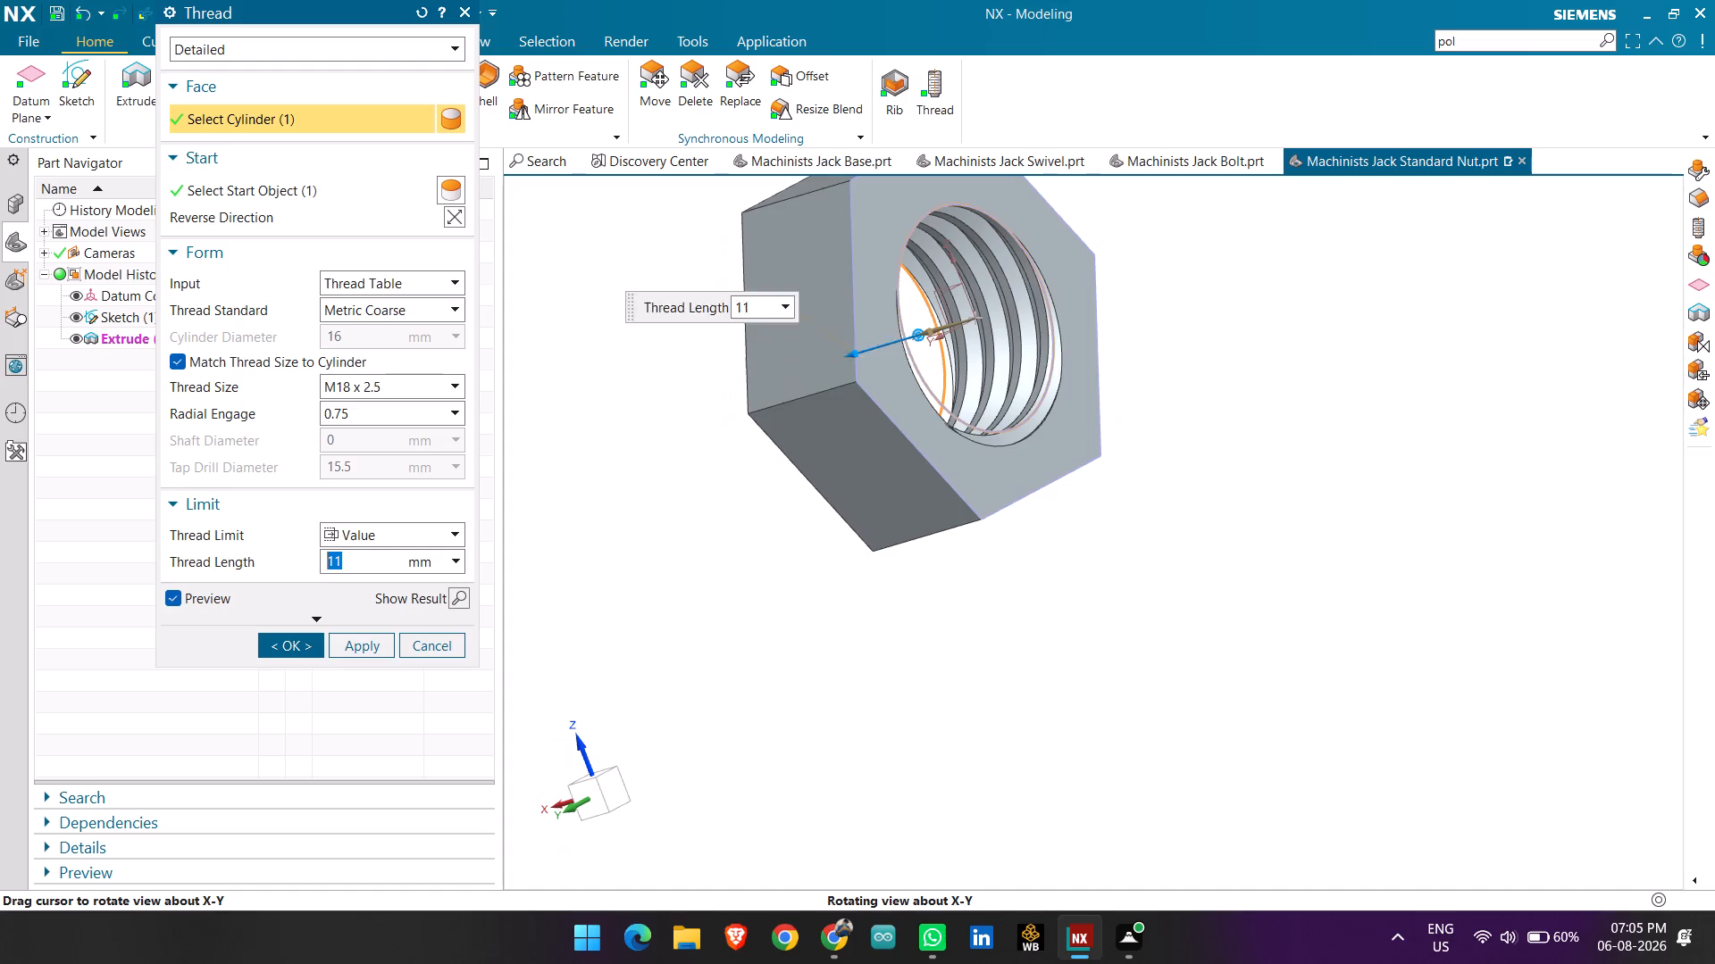
pyautogui.moveTo(1055, 615); pyautogui.dragTo(1105, 680, button='middle')
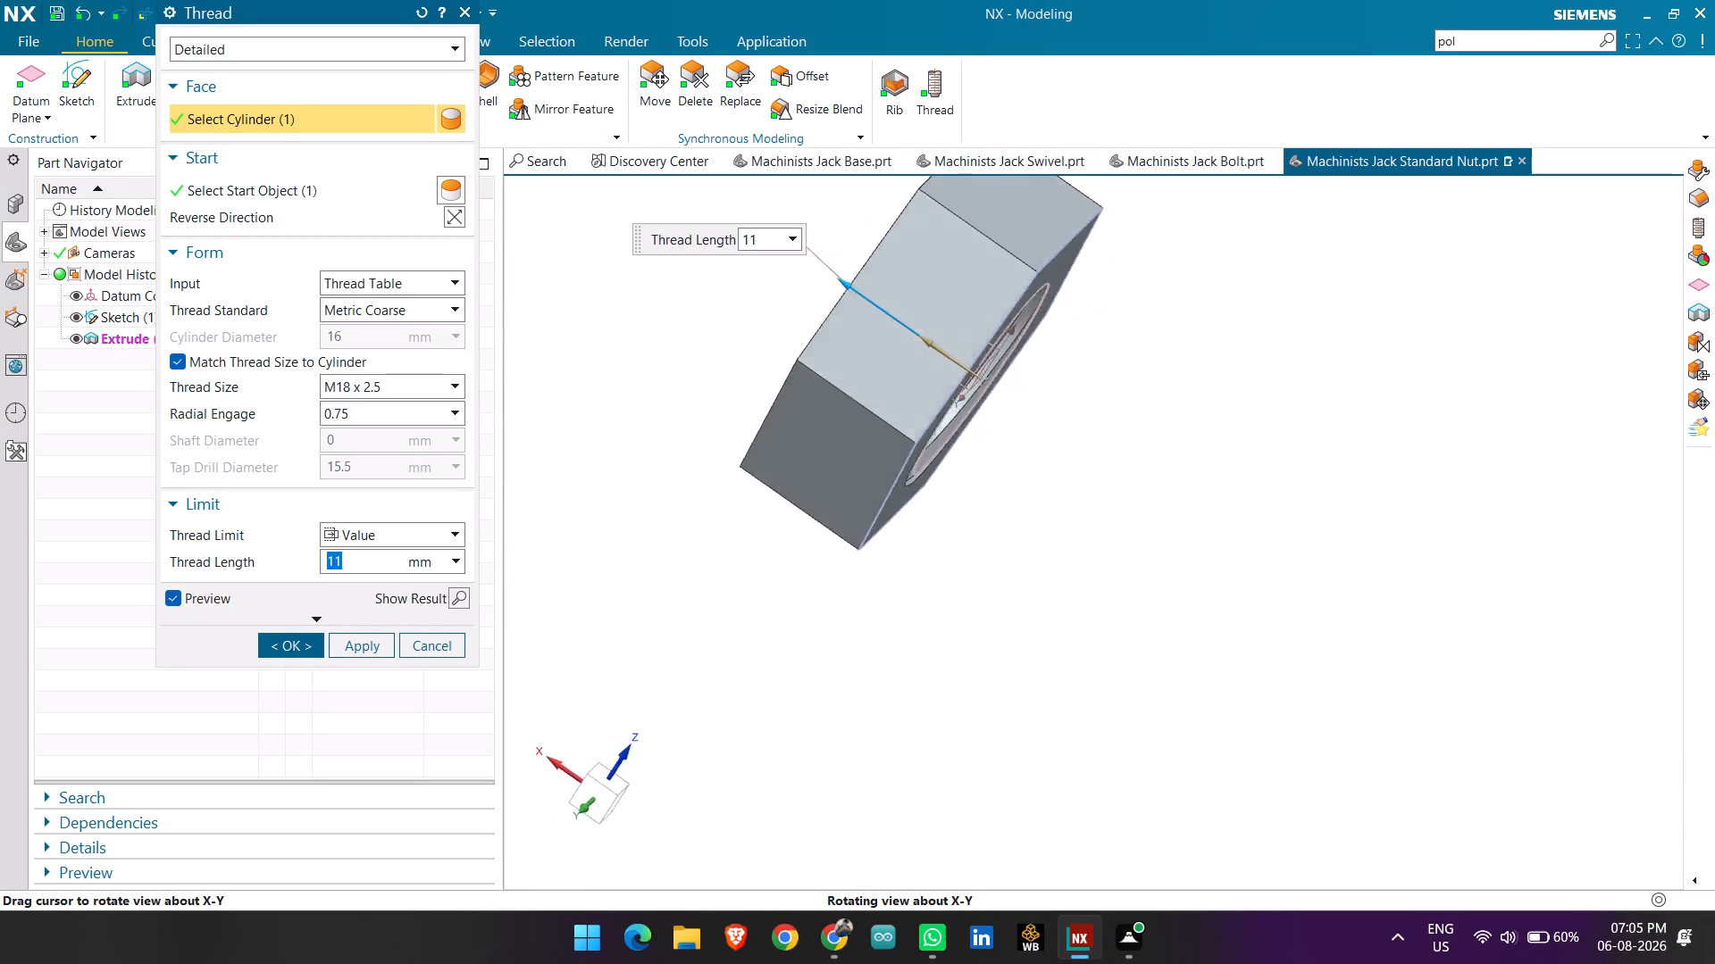
pyautogui.moveTo(1105, 680); pyautogui.dragTo(1014, 698, button='middle')
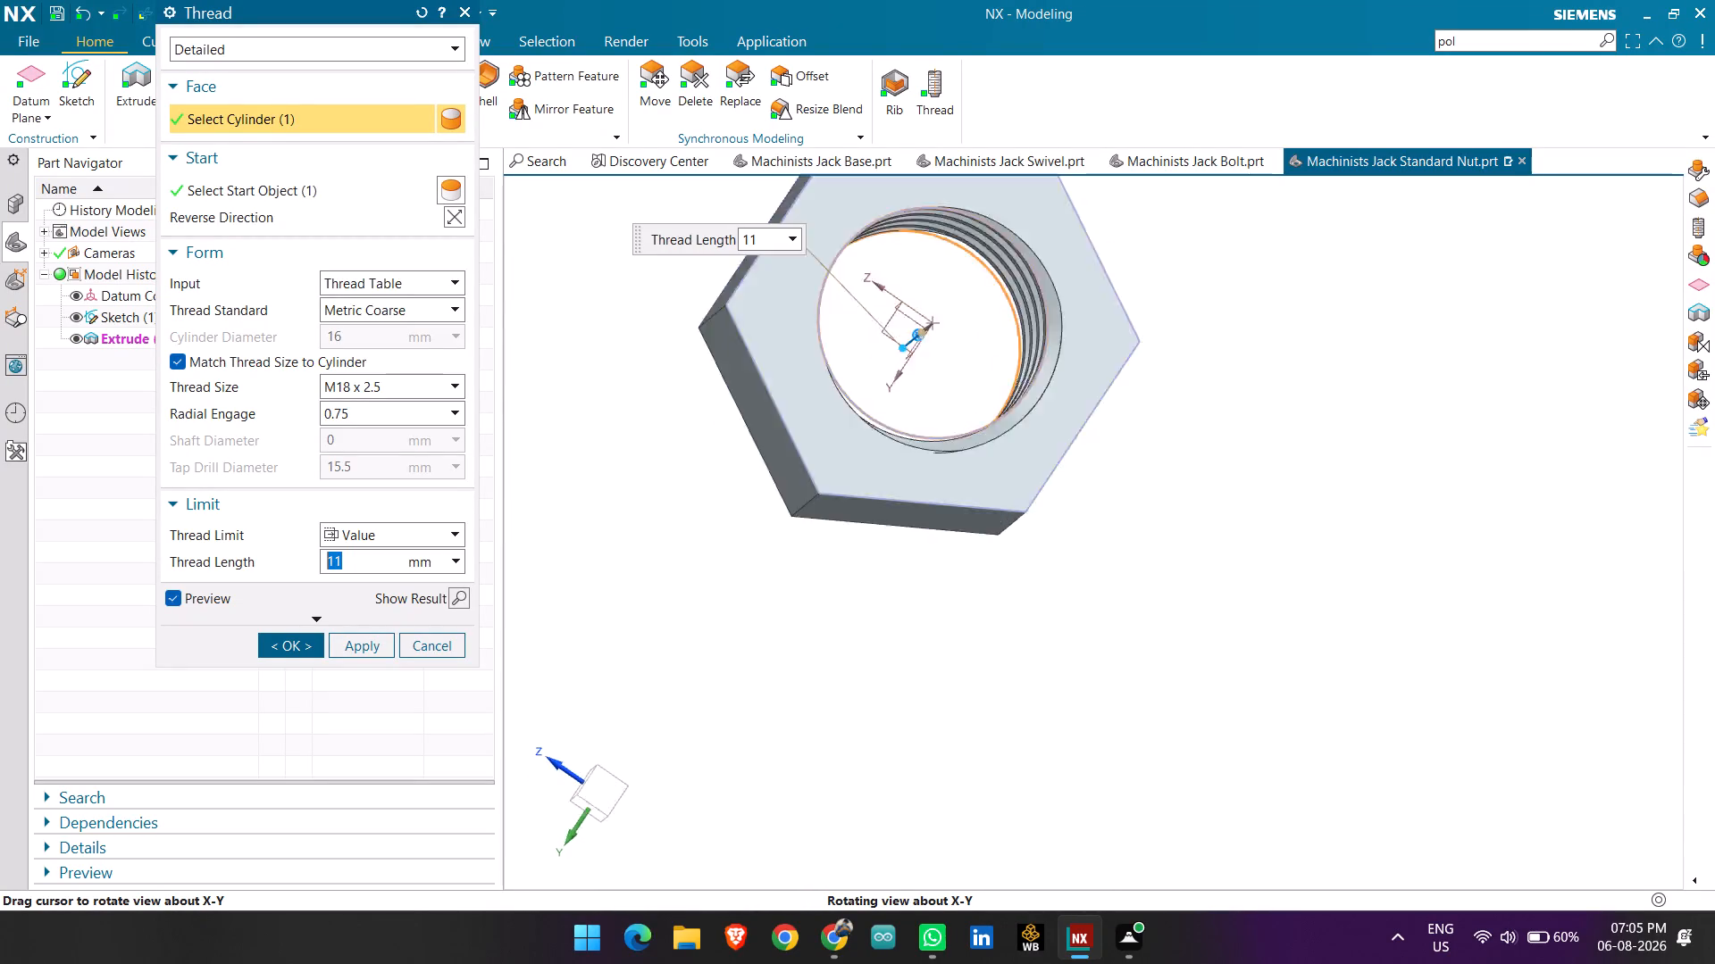
pyautogui.moveTo(1014, 698); pyautogui.dragTo(1192, 641, button='middle')
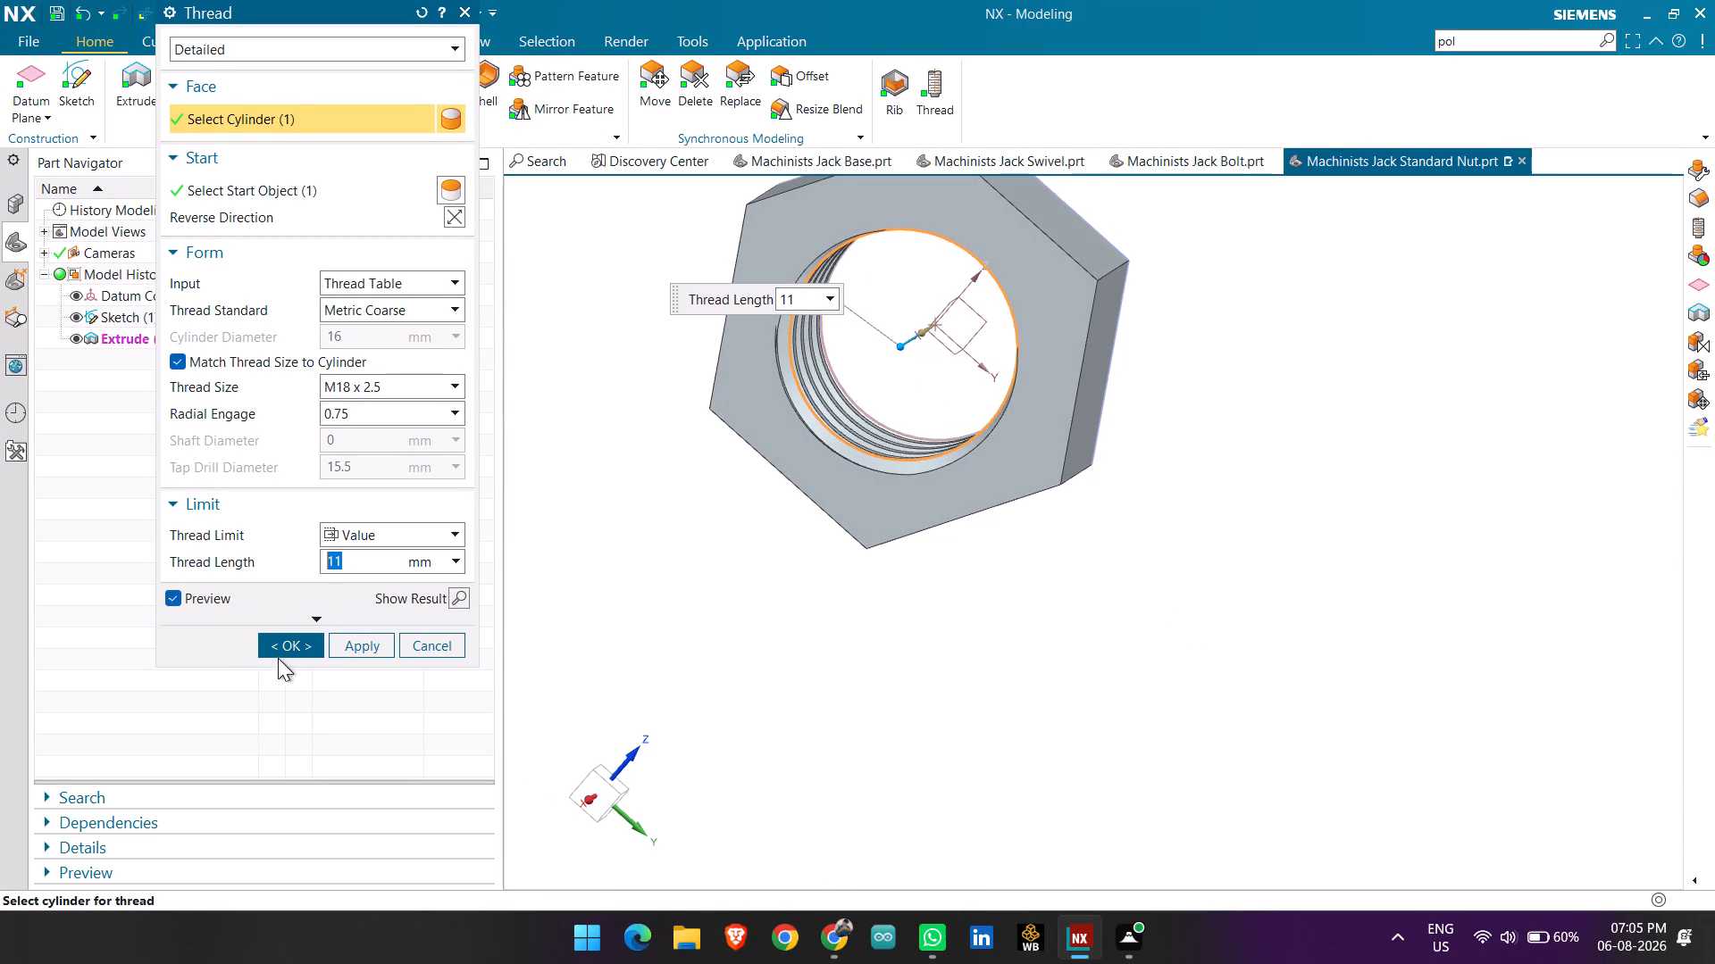
pyautogui.click(285, 644)
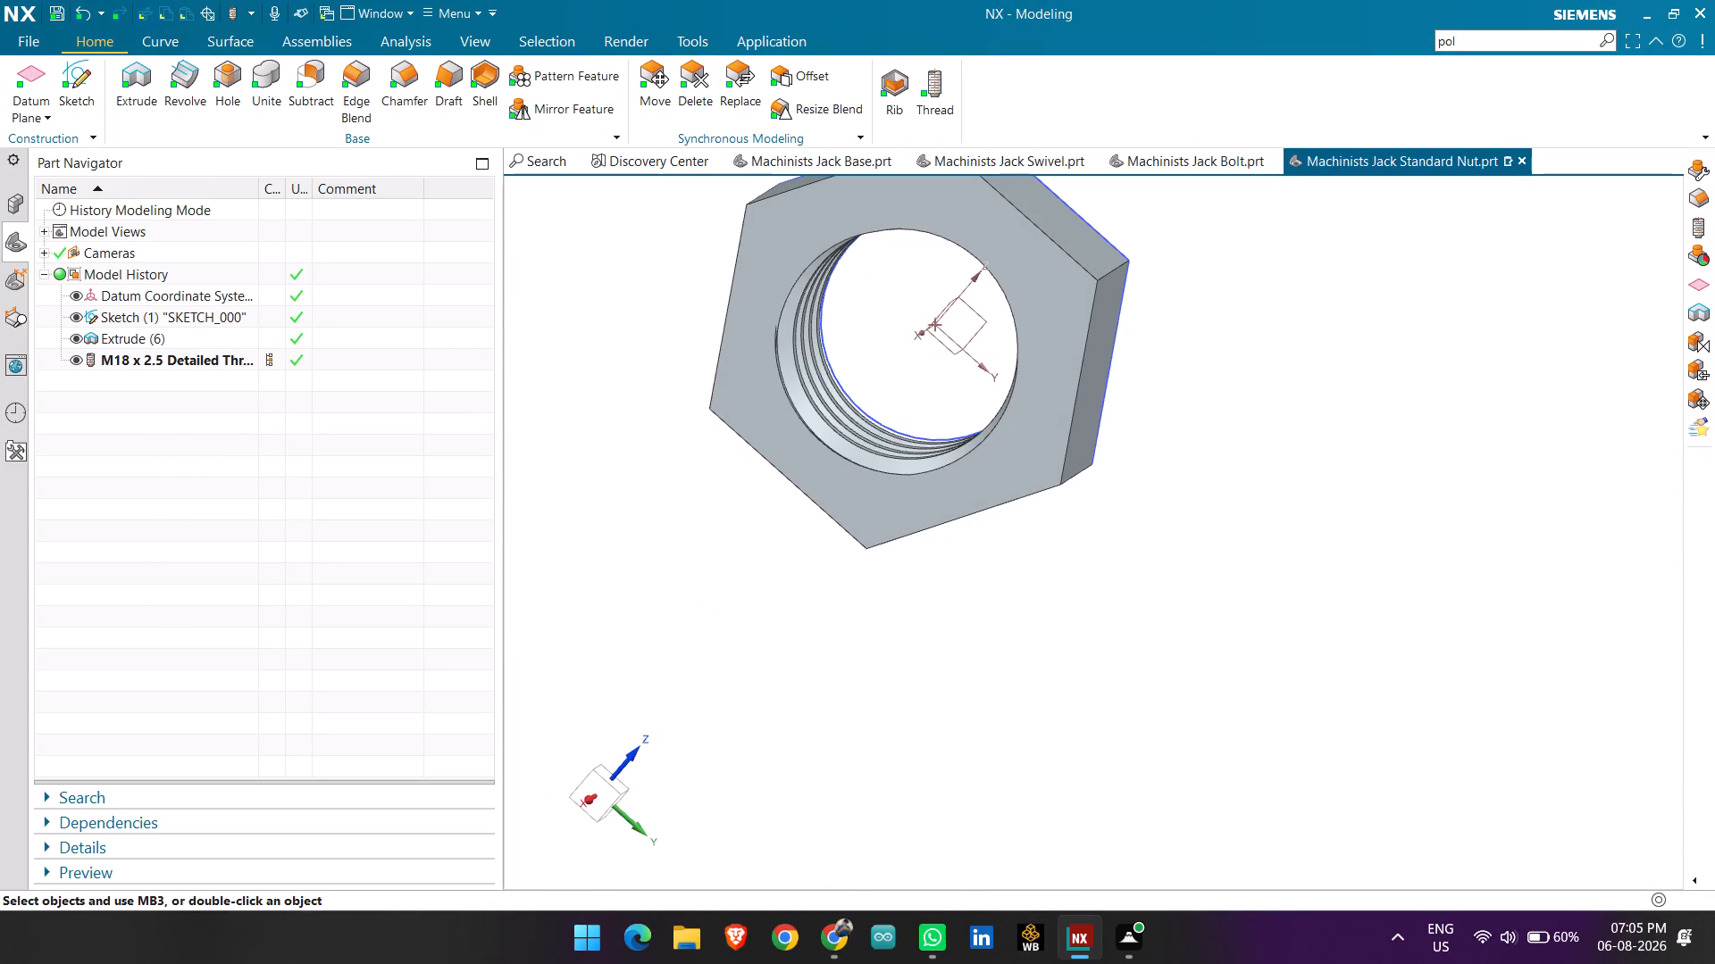
# Reopen the M18 x 2.5 detailed thread for editing and turn off matching the thread size to the cylinder.
pyautogui.moveTo(758, 552); pyautogui.dragTo(786, 559, button='middle')
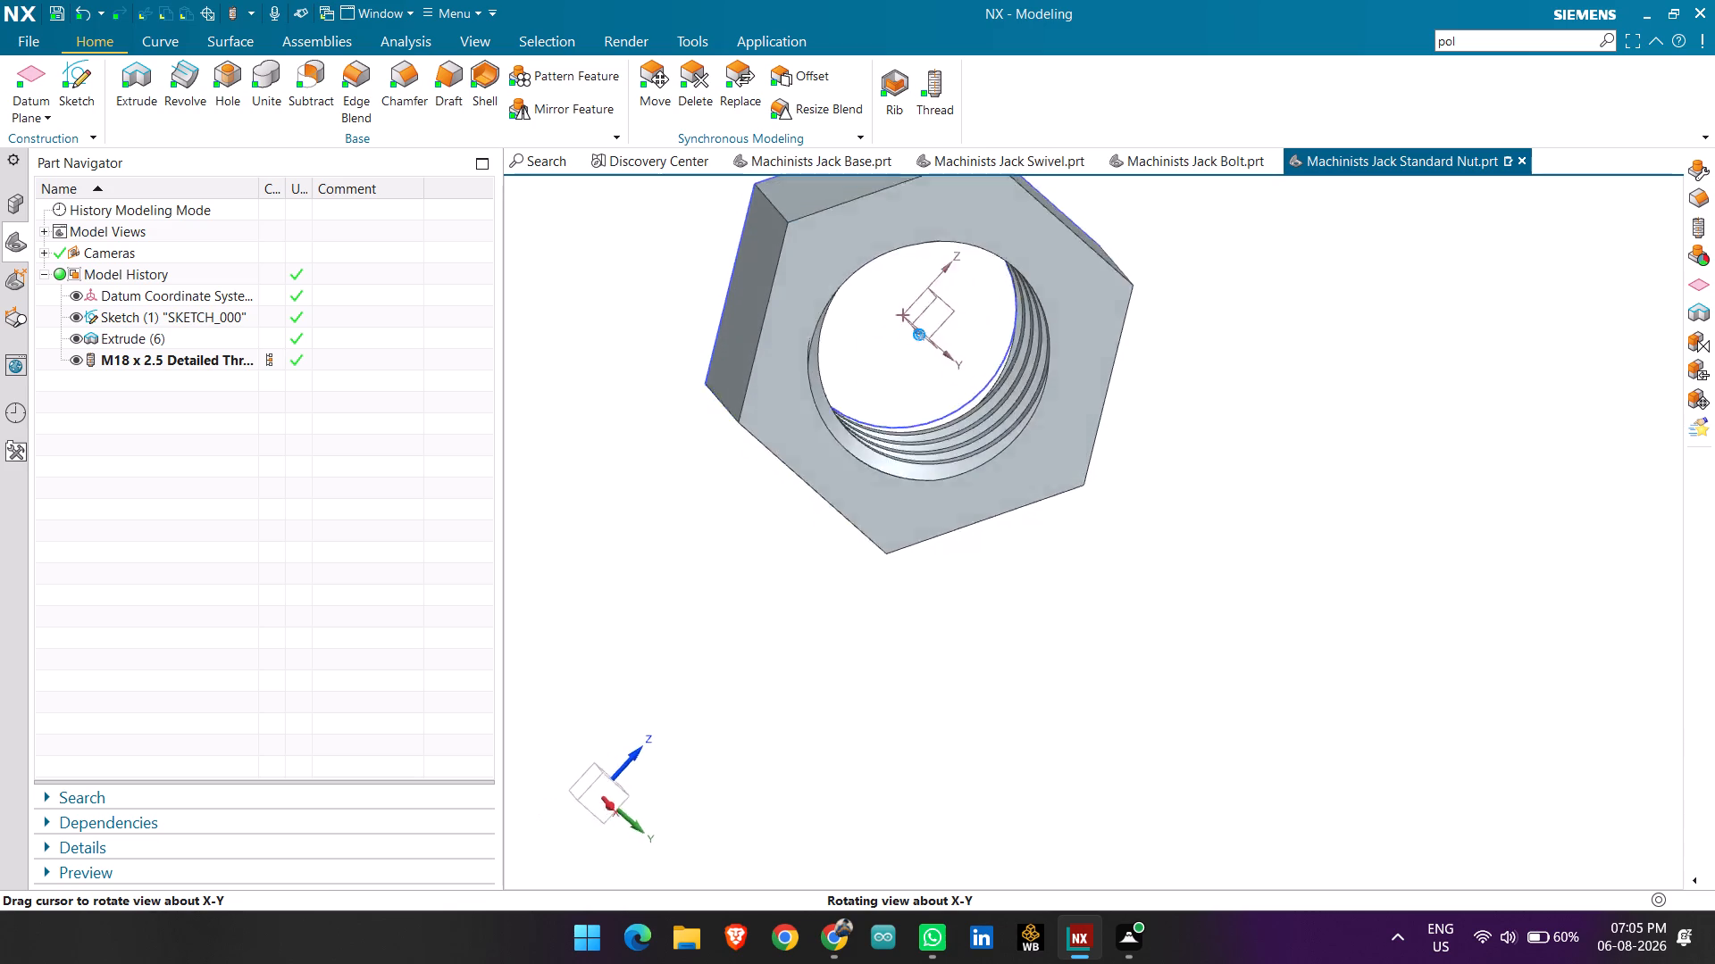
pyautogui.moveTo(786, 559); pyautogui.dragTo(774, 669, button='middle')
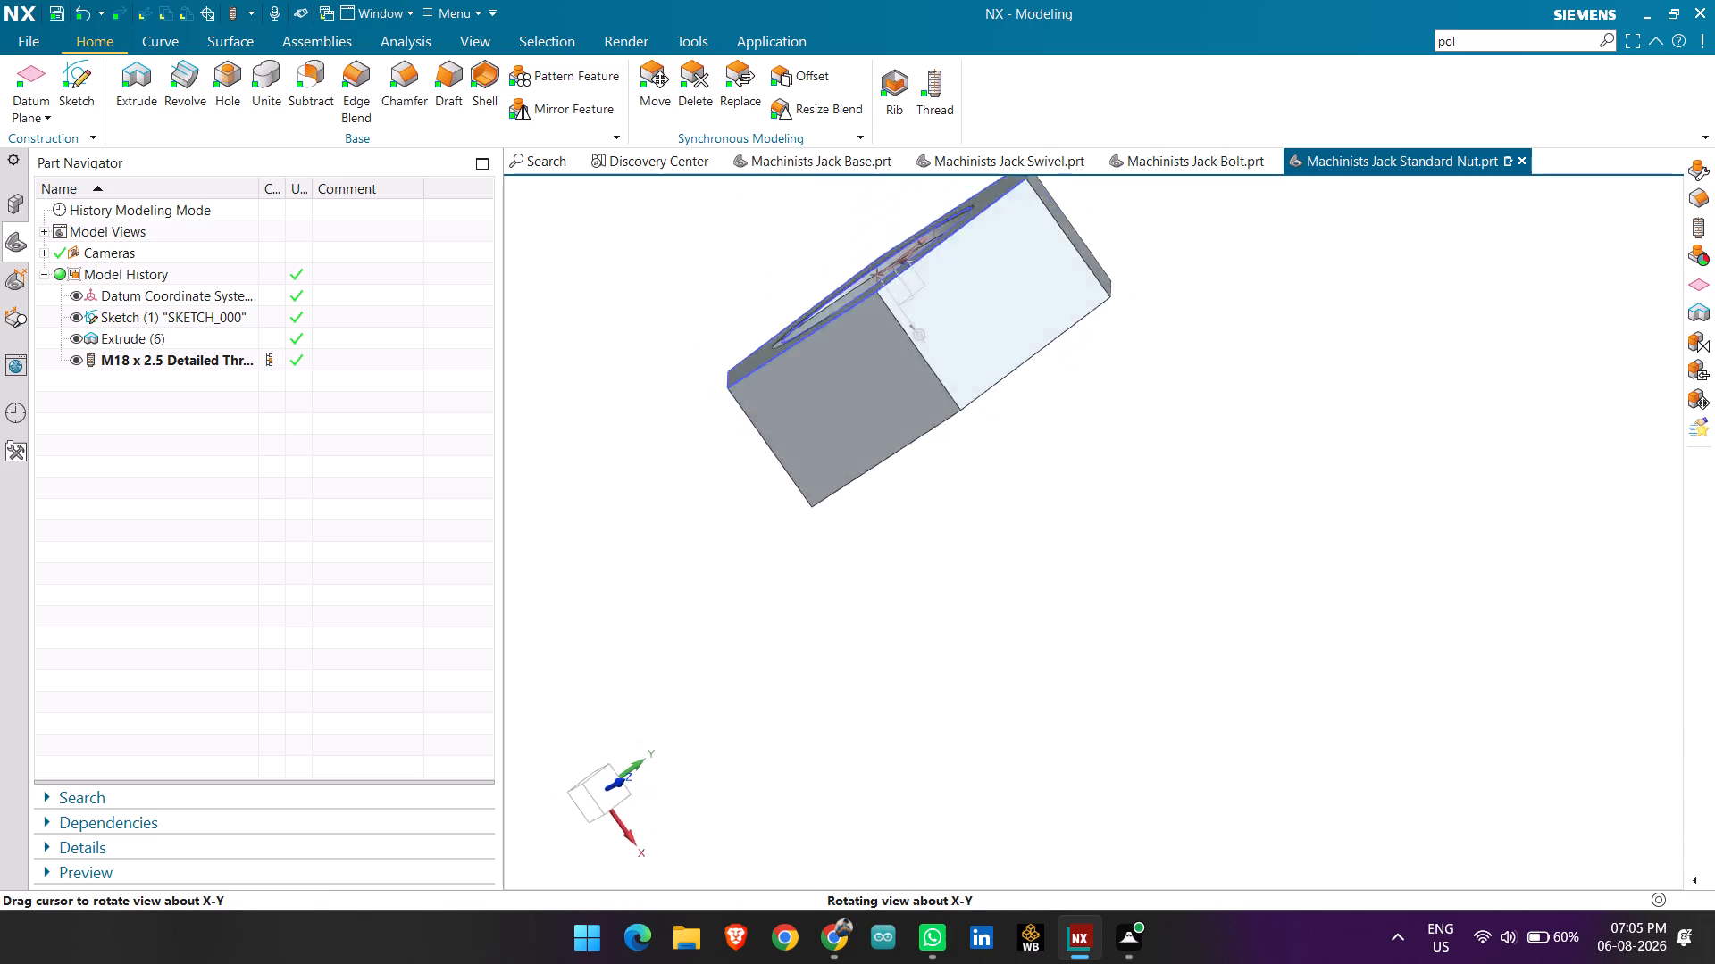
pyautogui.moveTo(774, 669); pyautogui.dragTo(733, 623, button='middle')
pyautogui.click(159, 343)
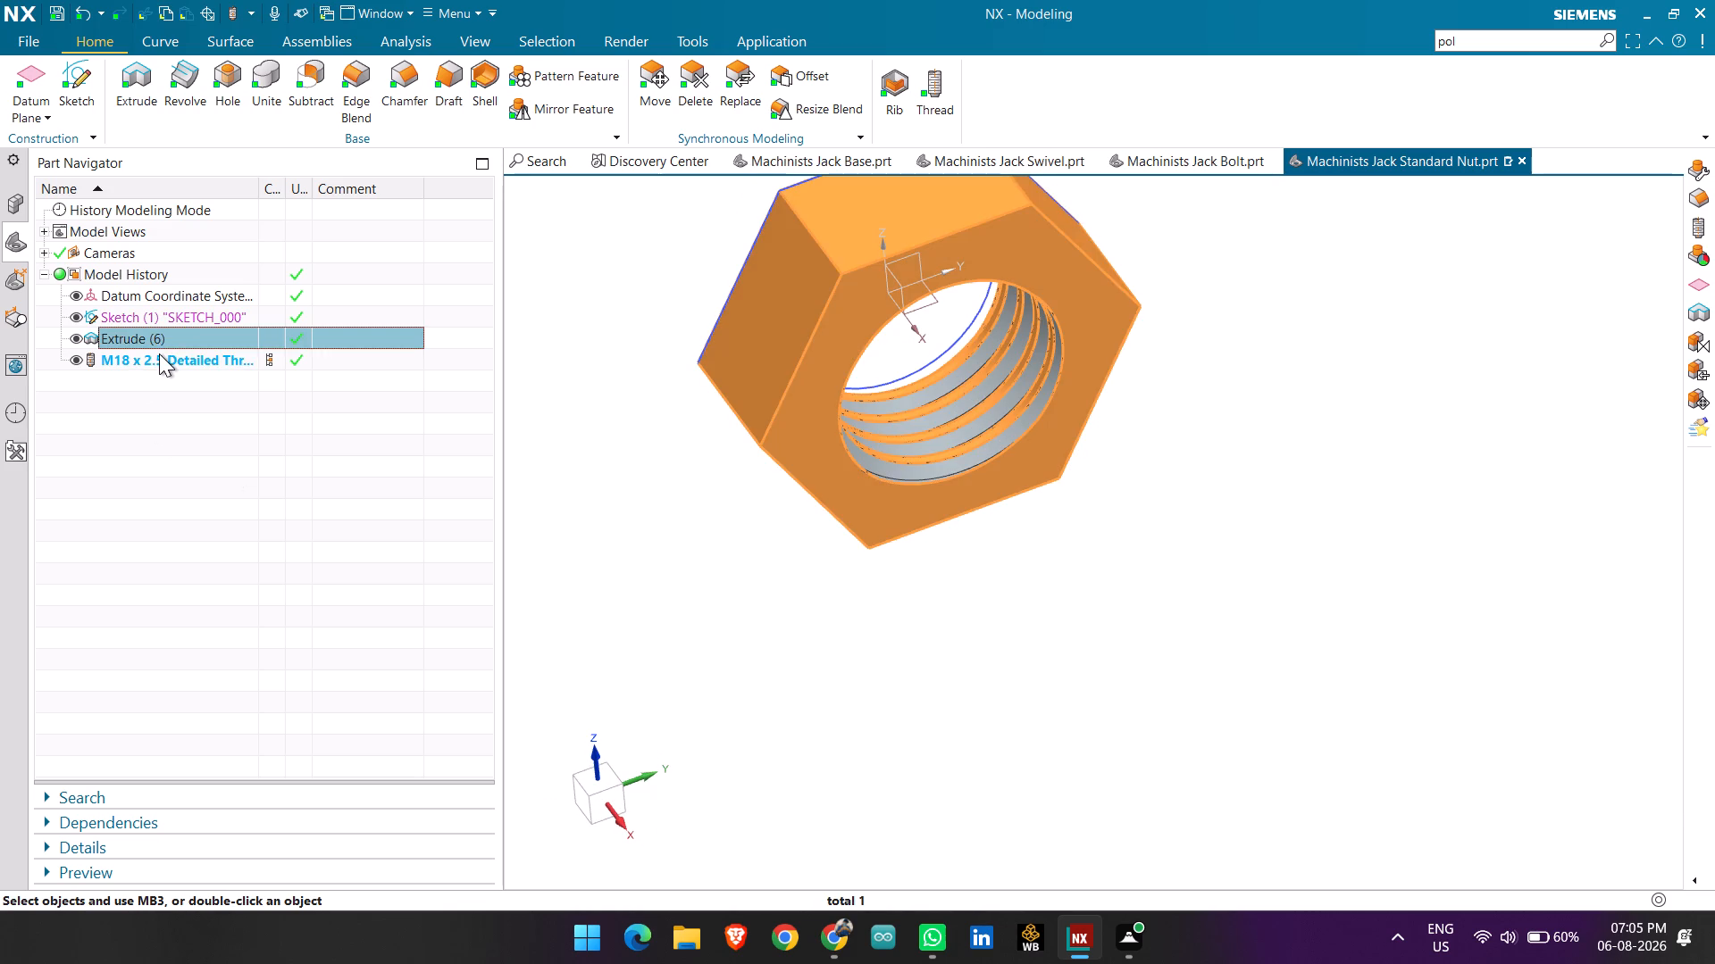
pyautogui.click(159, 353)
pyautogui.rightClick(159, 353)
pyautogui.click(254, 436)
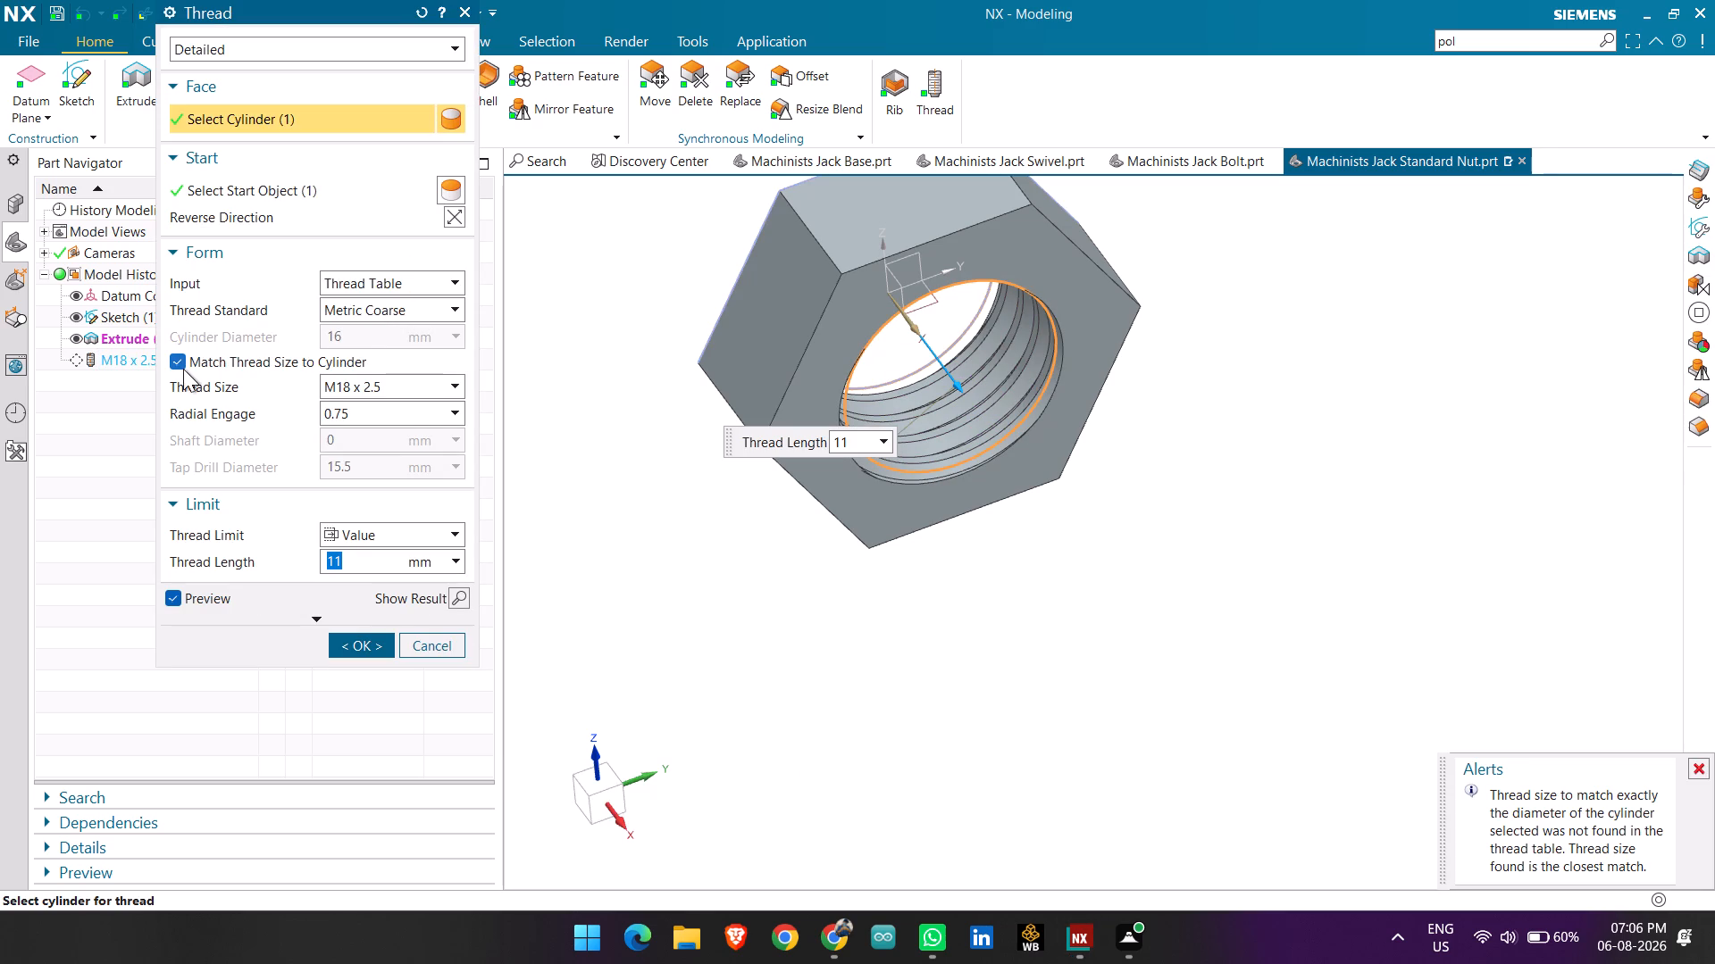
pyautogui.click(180, 366)
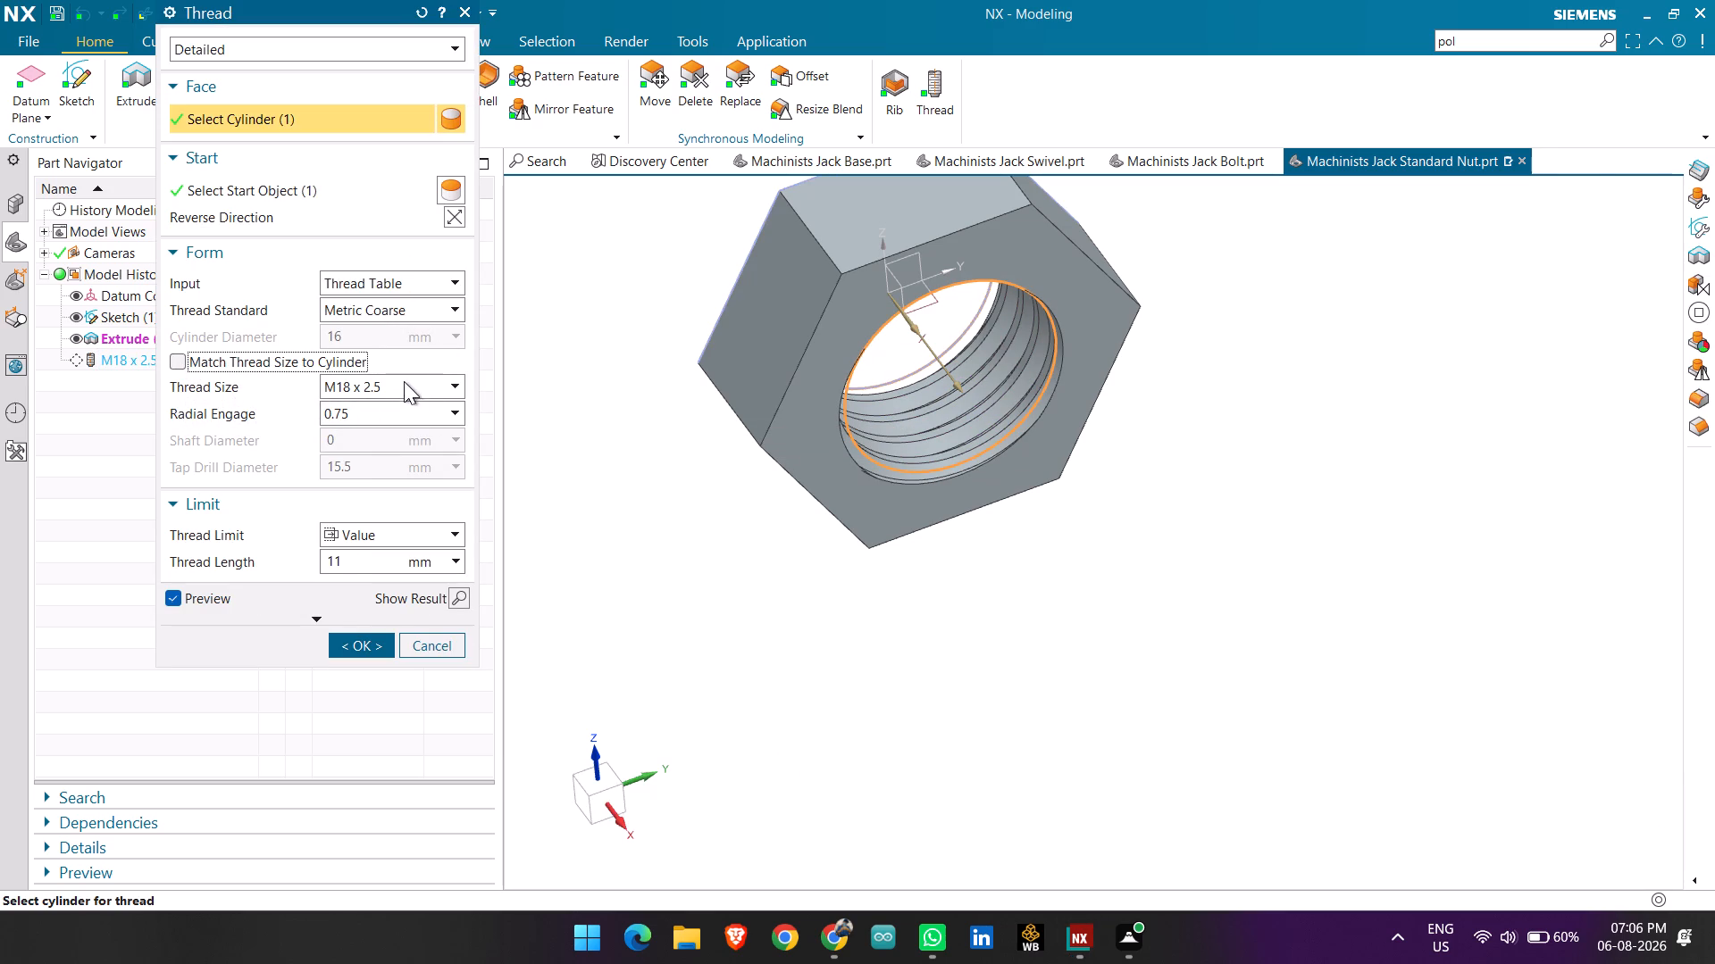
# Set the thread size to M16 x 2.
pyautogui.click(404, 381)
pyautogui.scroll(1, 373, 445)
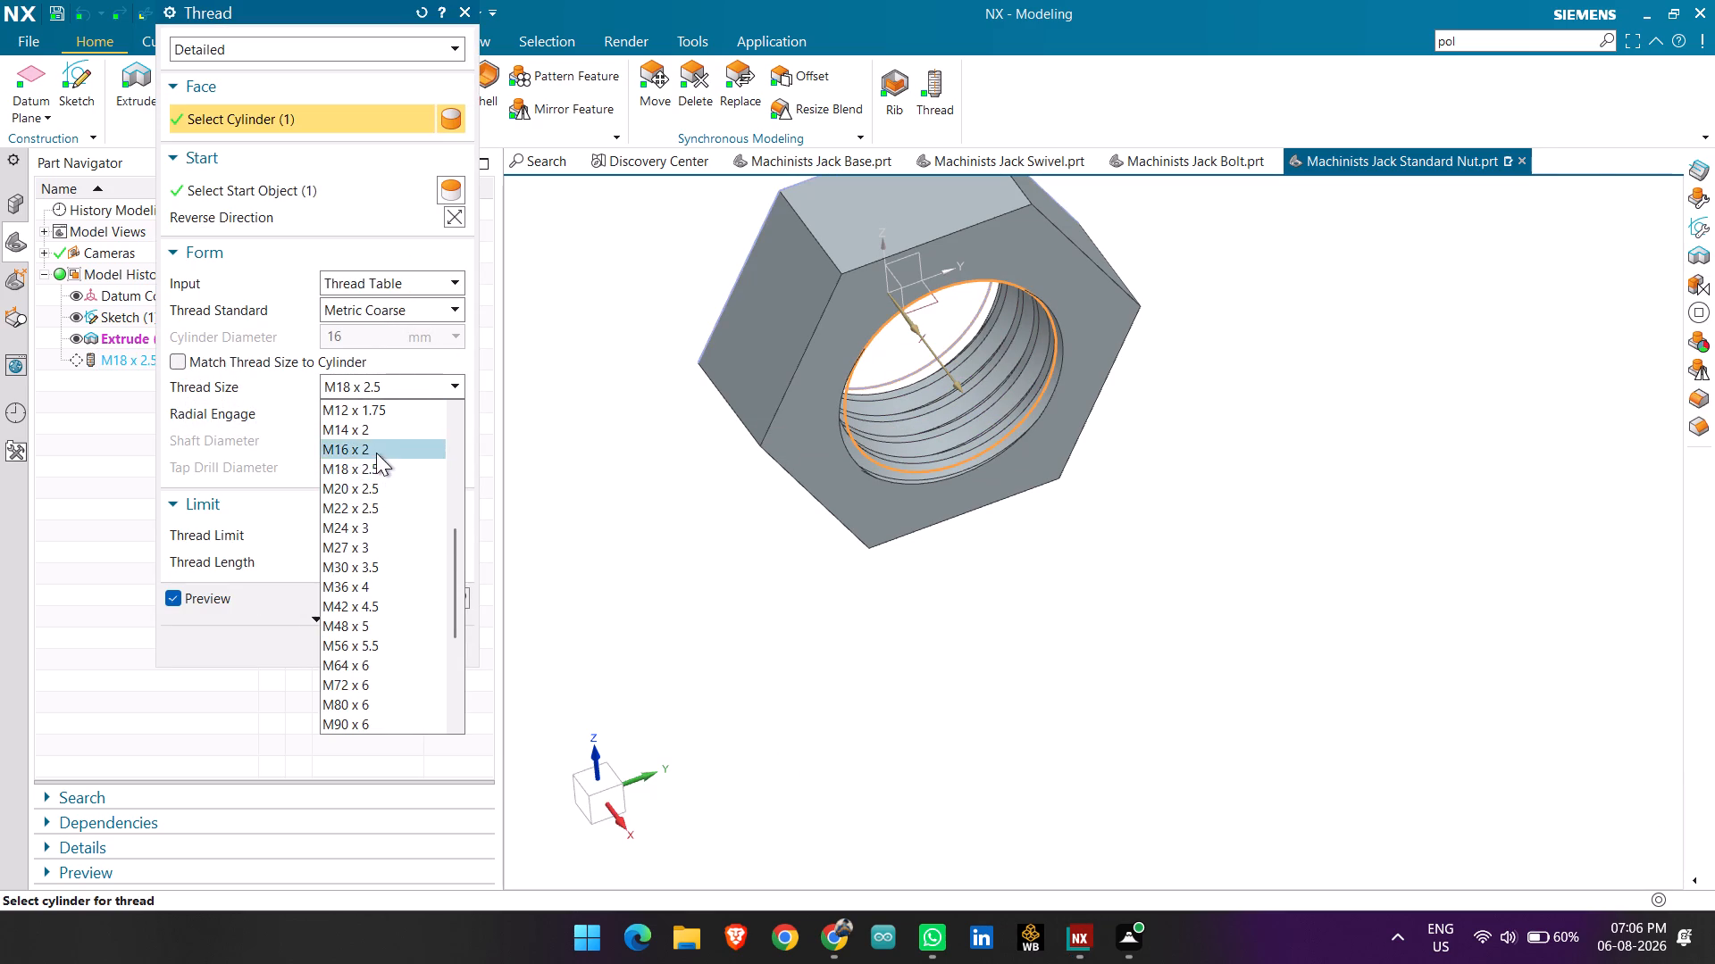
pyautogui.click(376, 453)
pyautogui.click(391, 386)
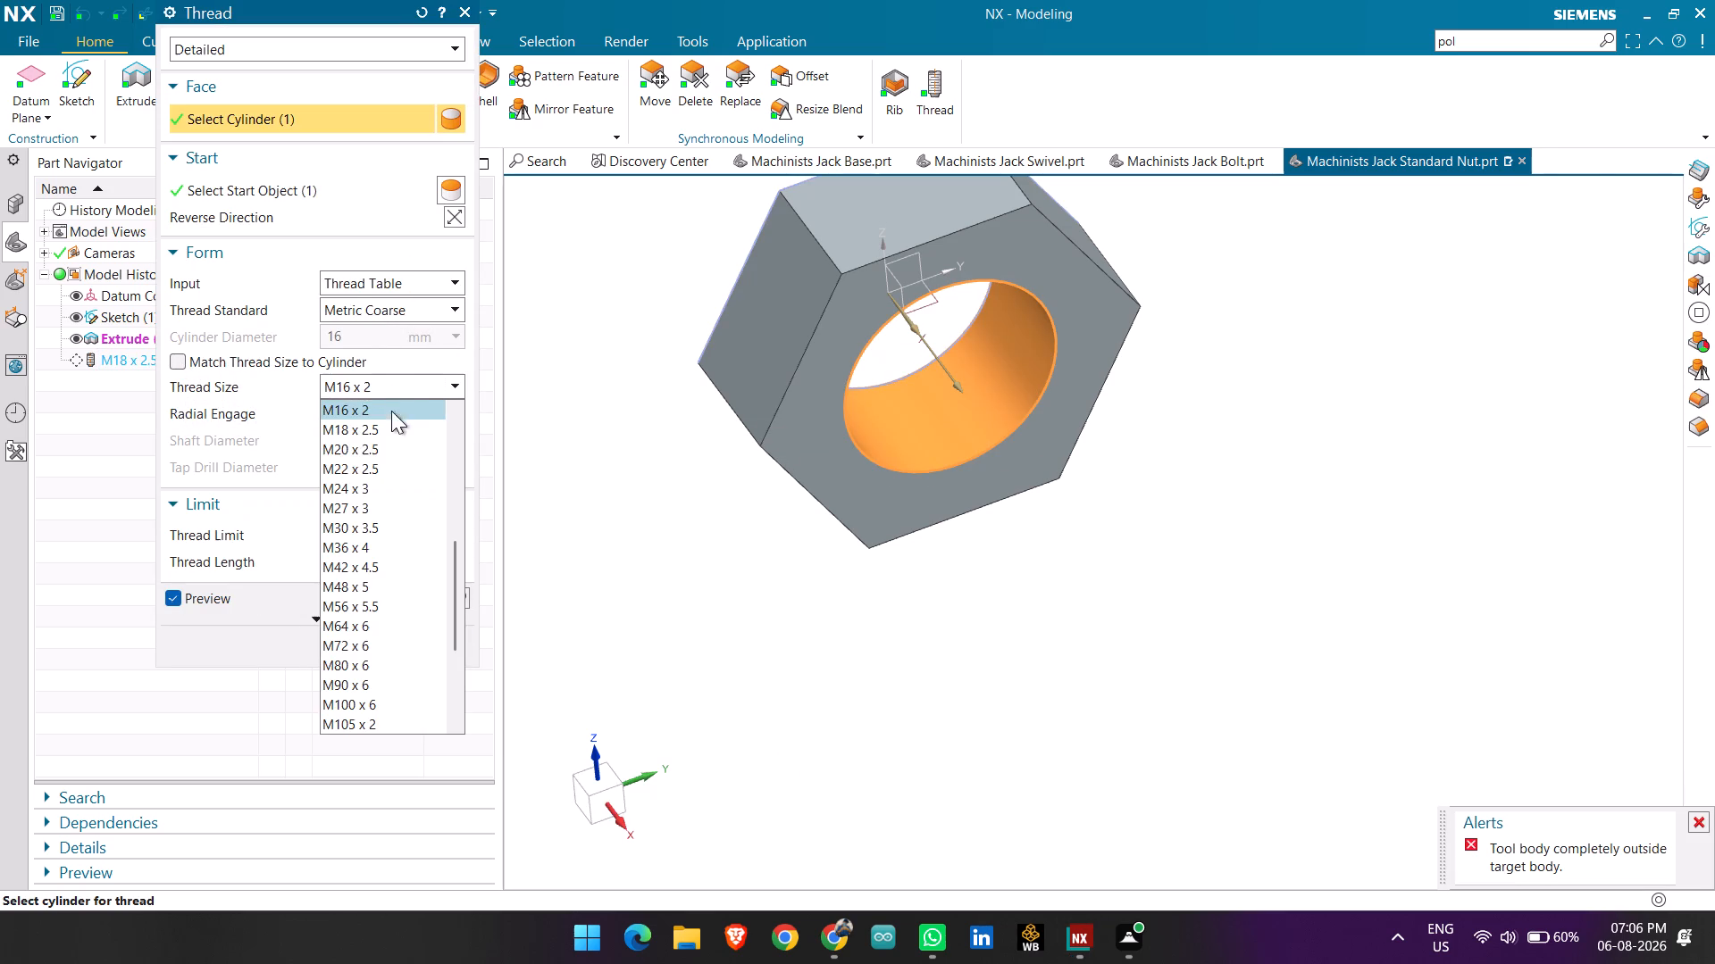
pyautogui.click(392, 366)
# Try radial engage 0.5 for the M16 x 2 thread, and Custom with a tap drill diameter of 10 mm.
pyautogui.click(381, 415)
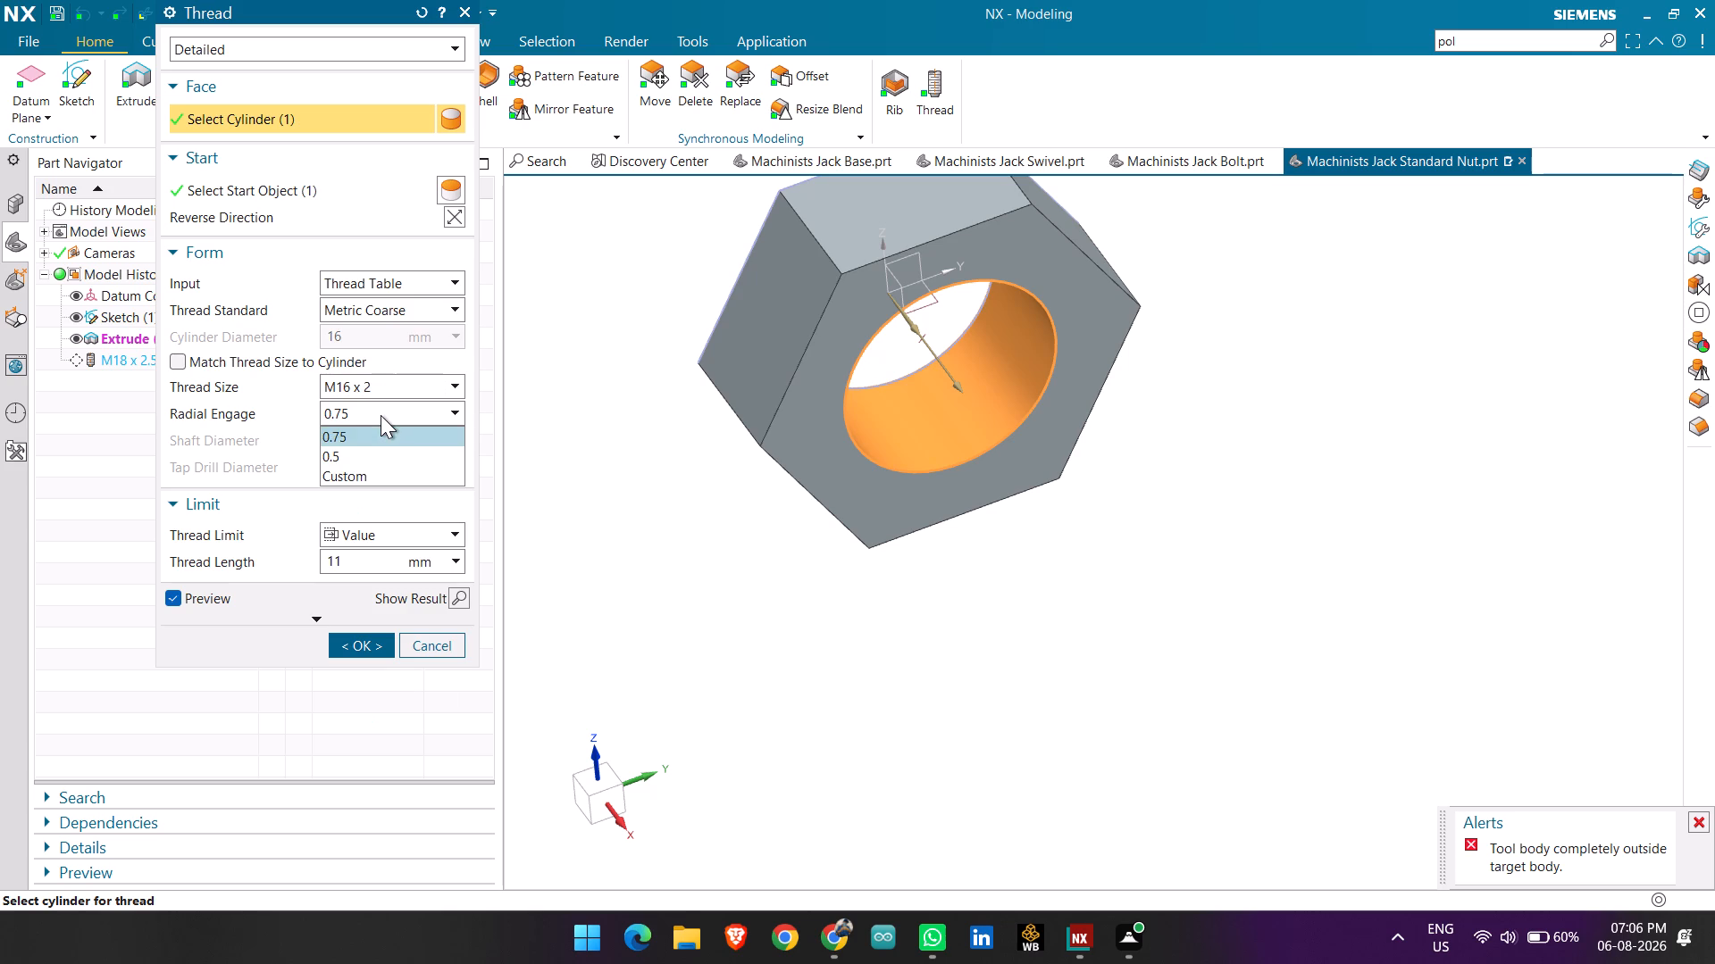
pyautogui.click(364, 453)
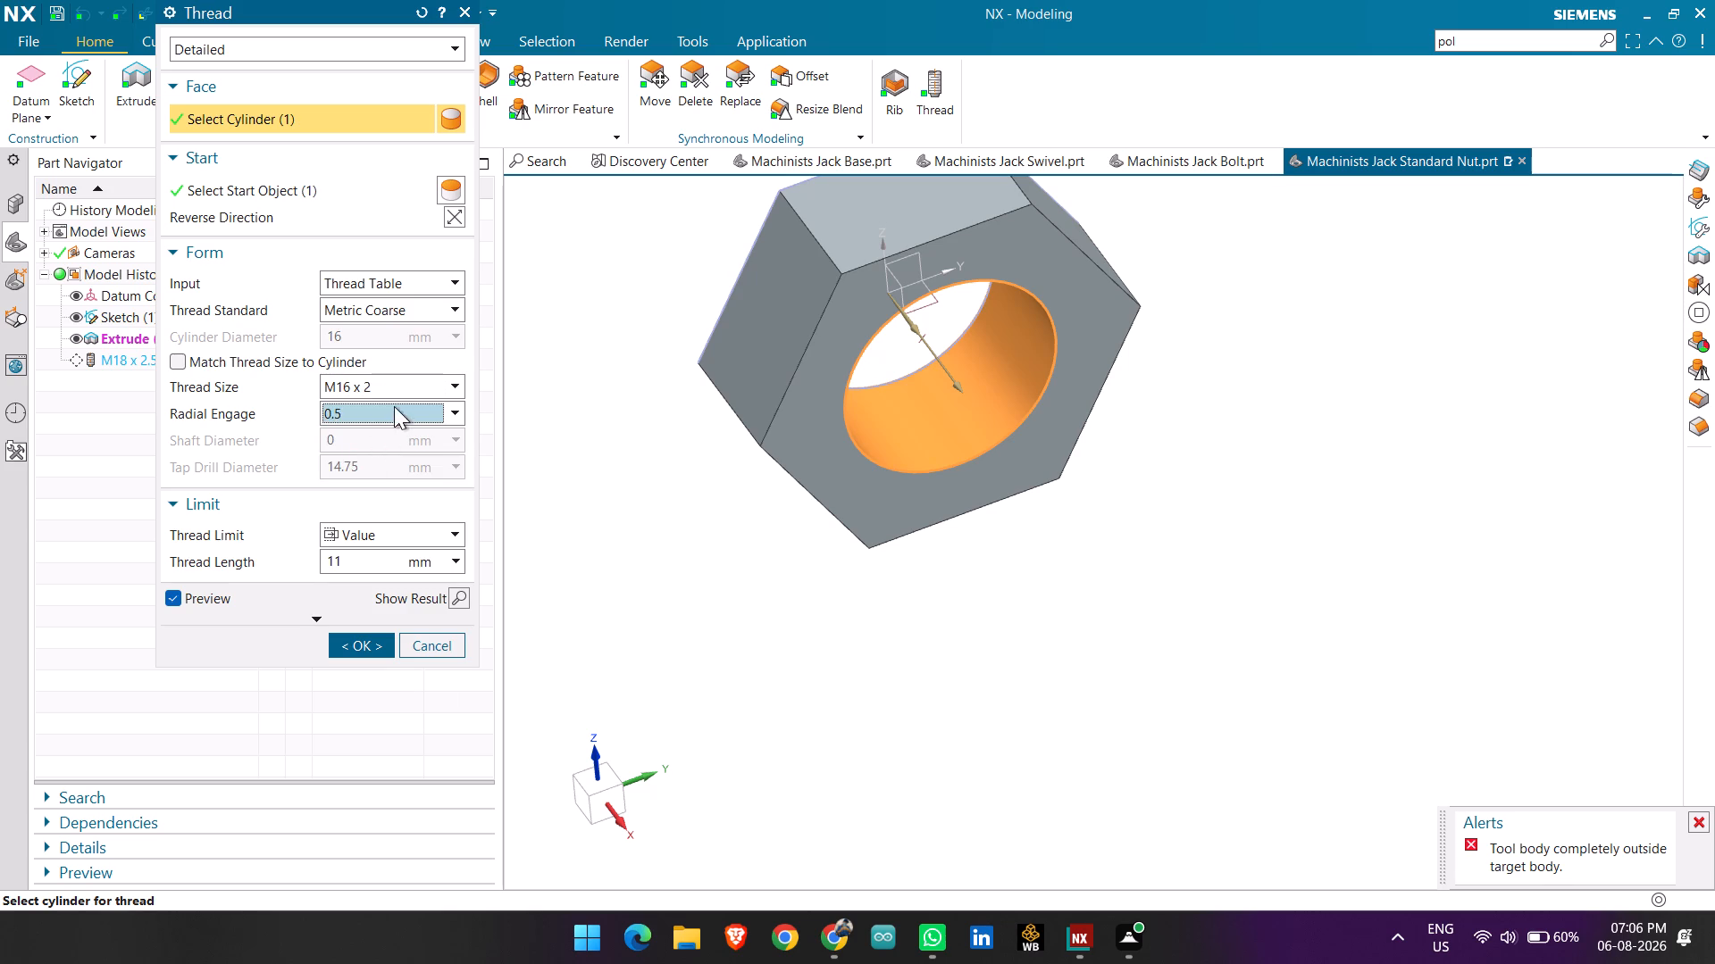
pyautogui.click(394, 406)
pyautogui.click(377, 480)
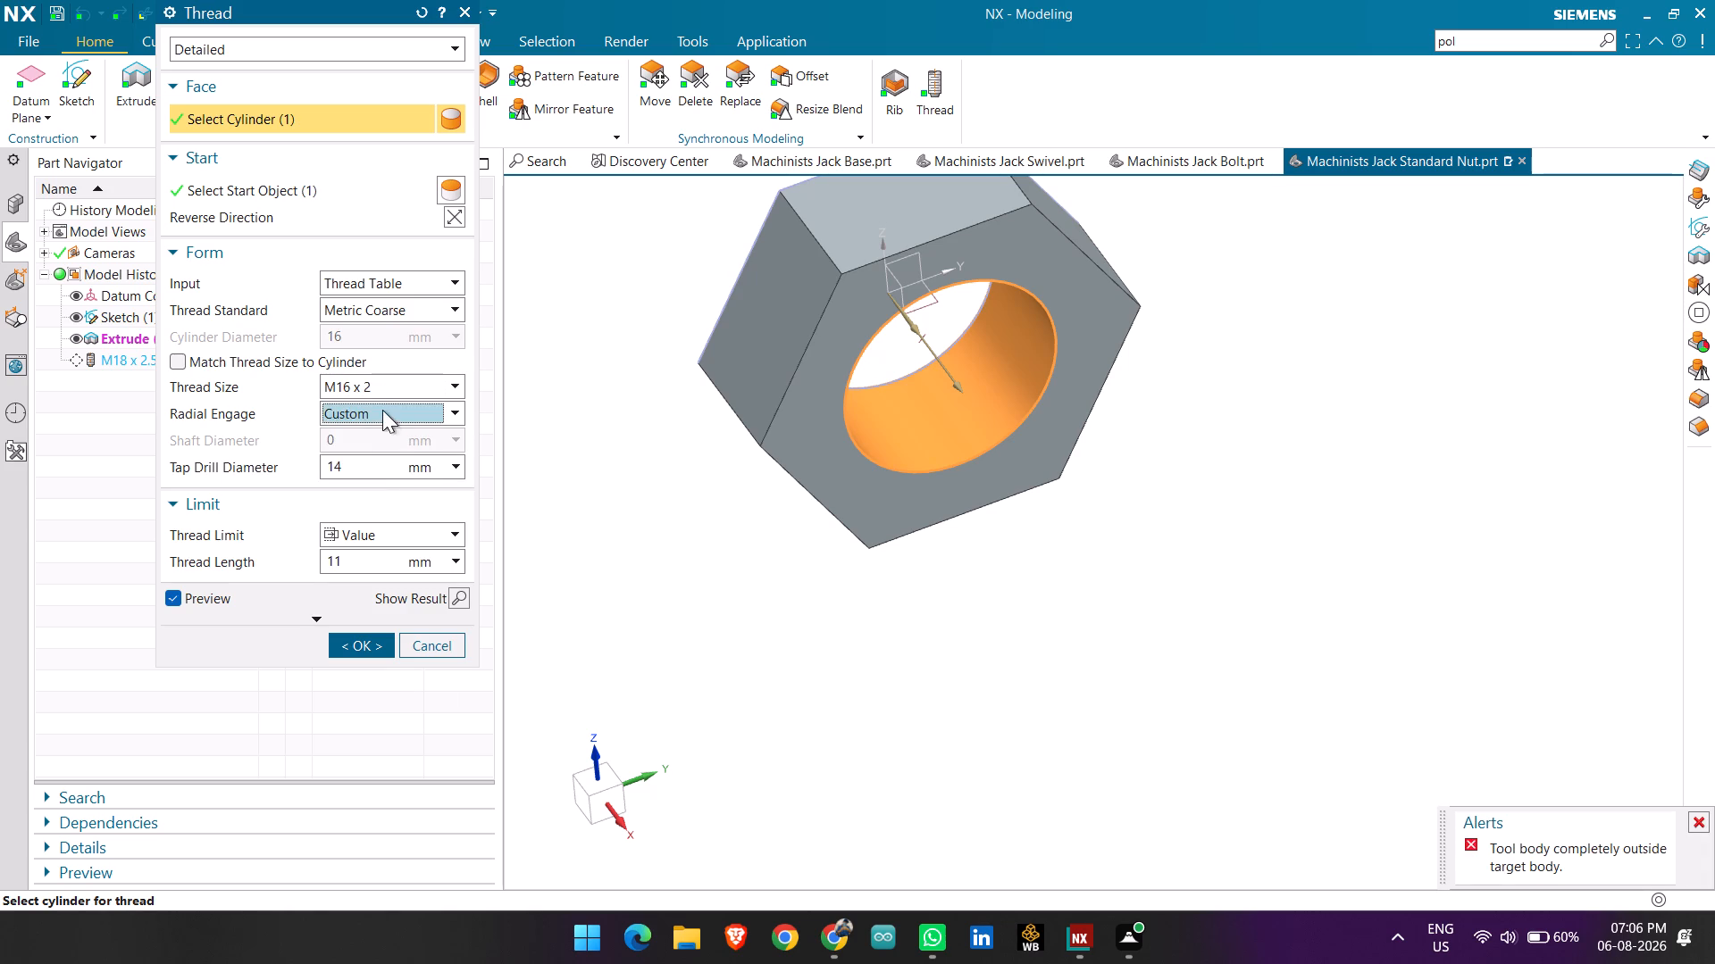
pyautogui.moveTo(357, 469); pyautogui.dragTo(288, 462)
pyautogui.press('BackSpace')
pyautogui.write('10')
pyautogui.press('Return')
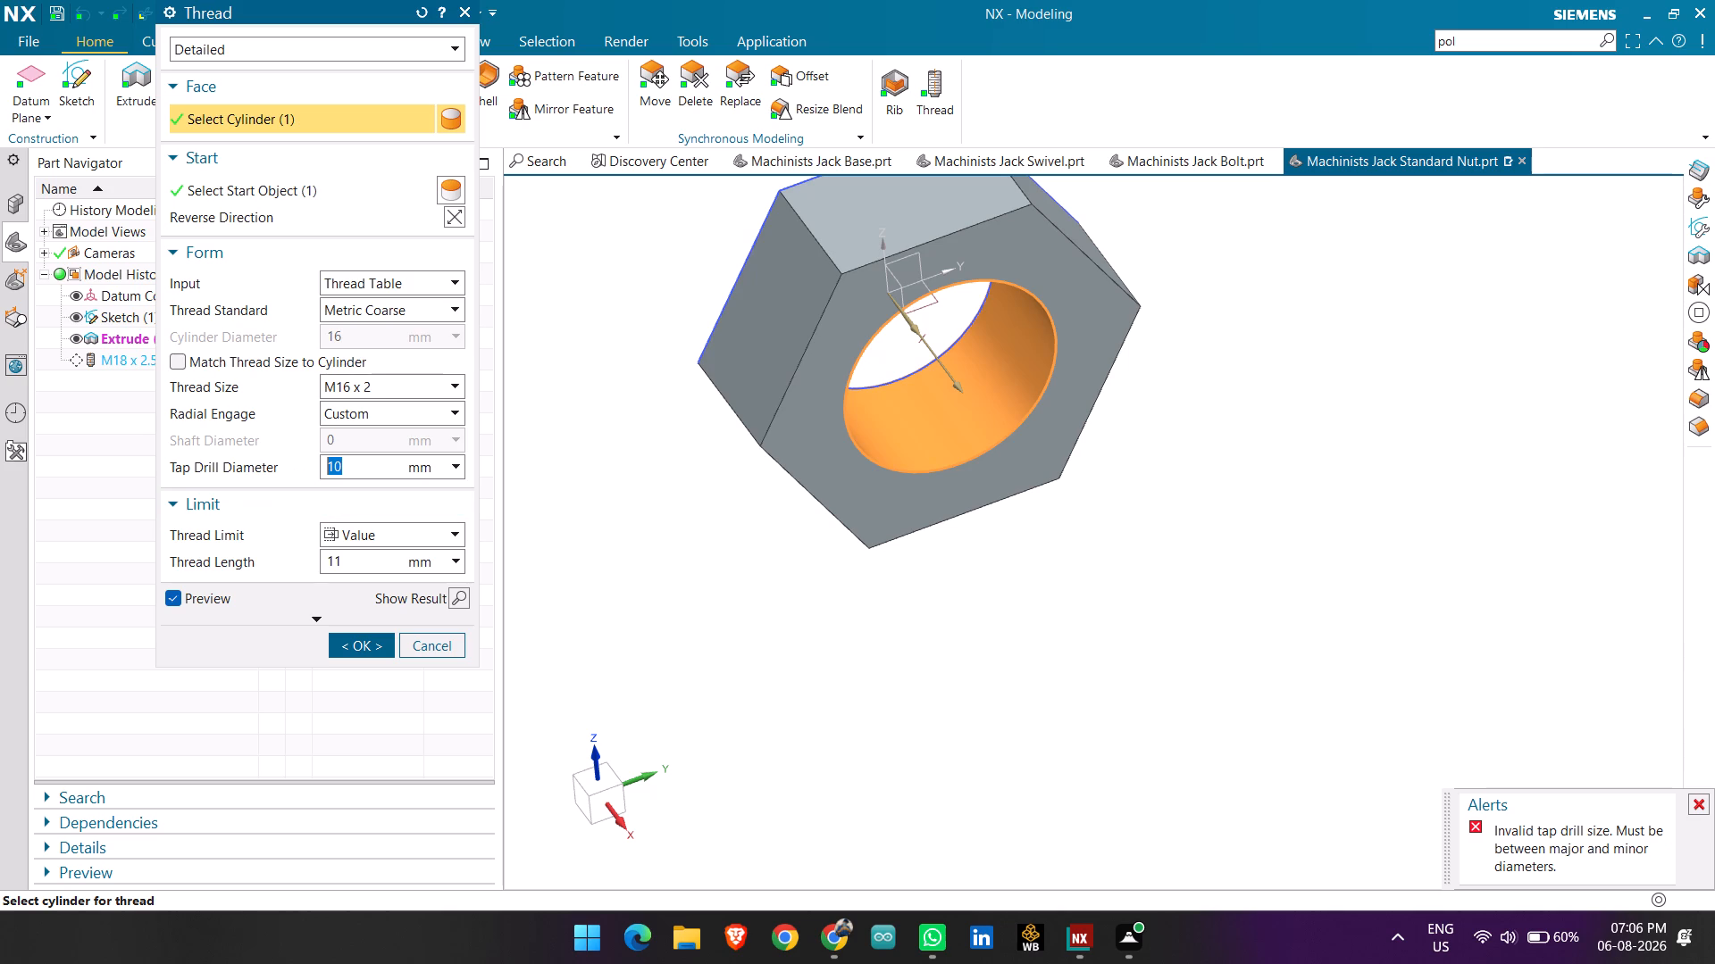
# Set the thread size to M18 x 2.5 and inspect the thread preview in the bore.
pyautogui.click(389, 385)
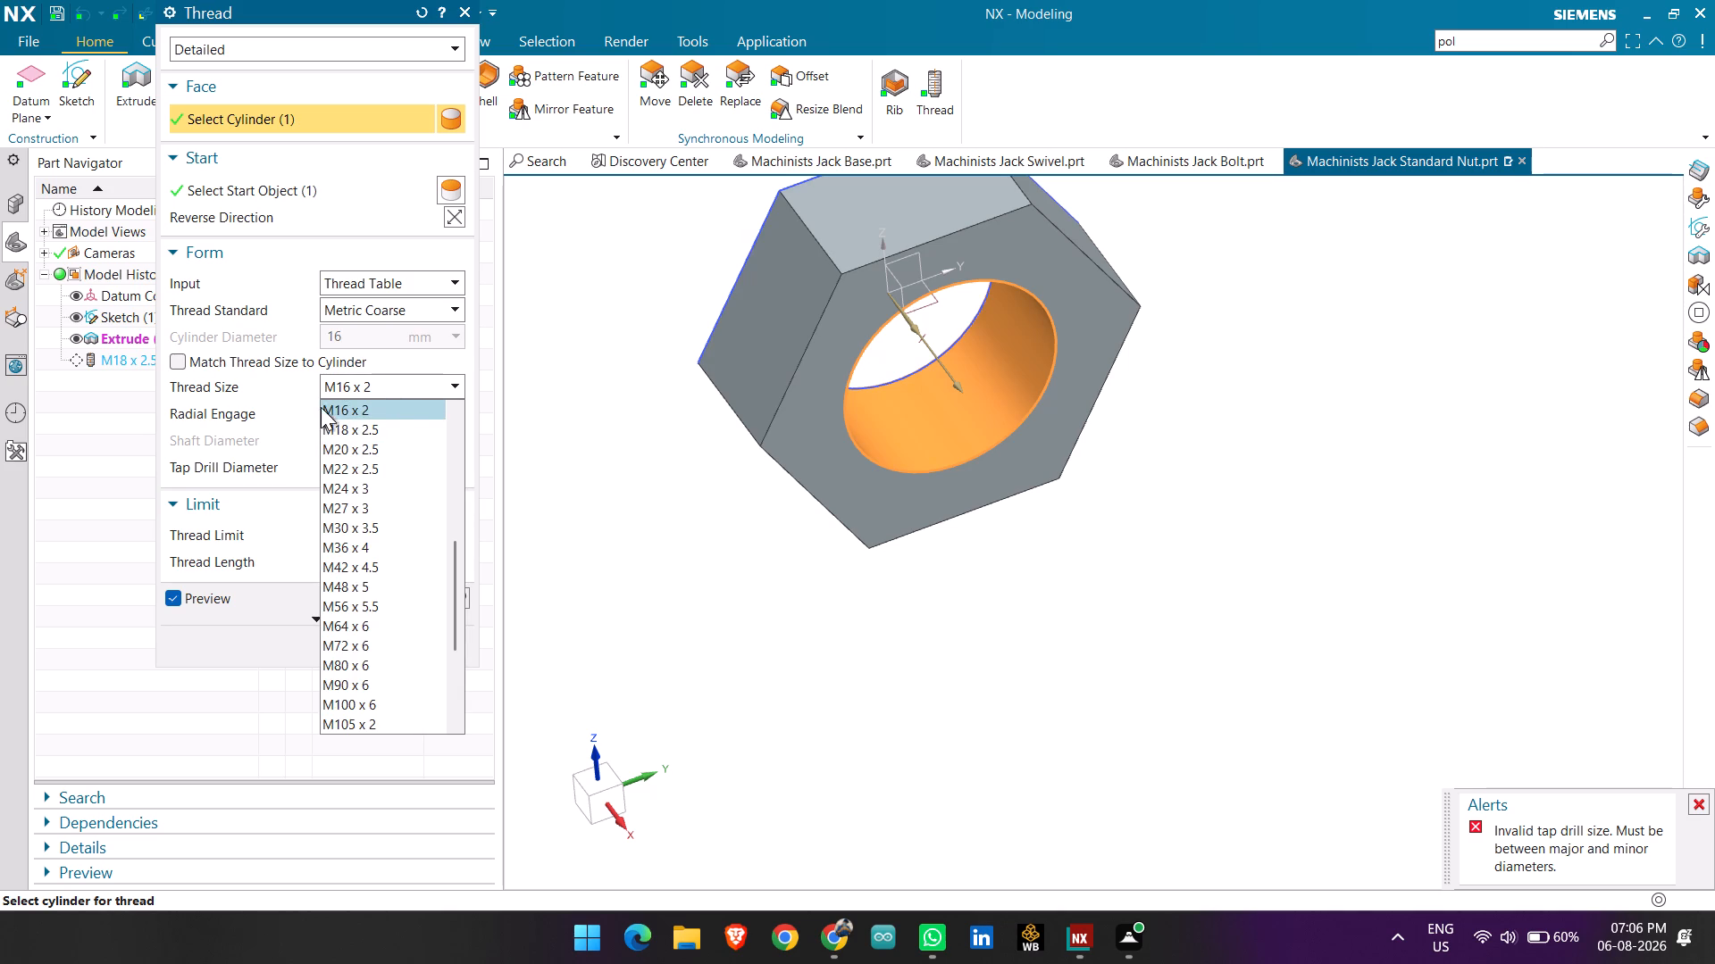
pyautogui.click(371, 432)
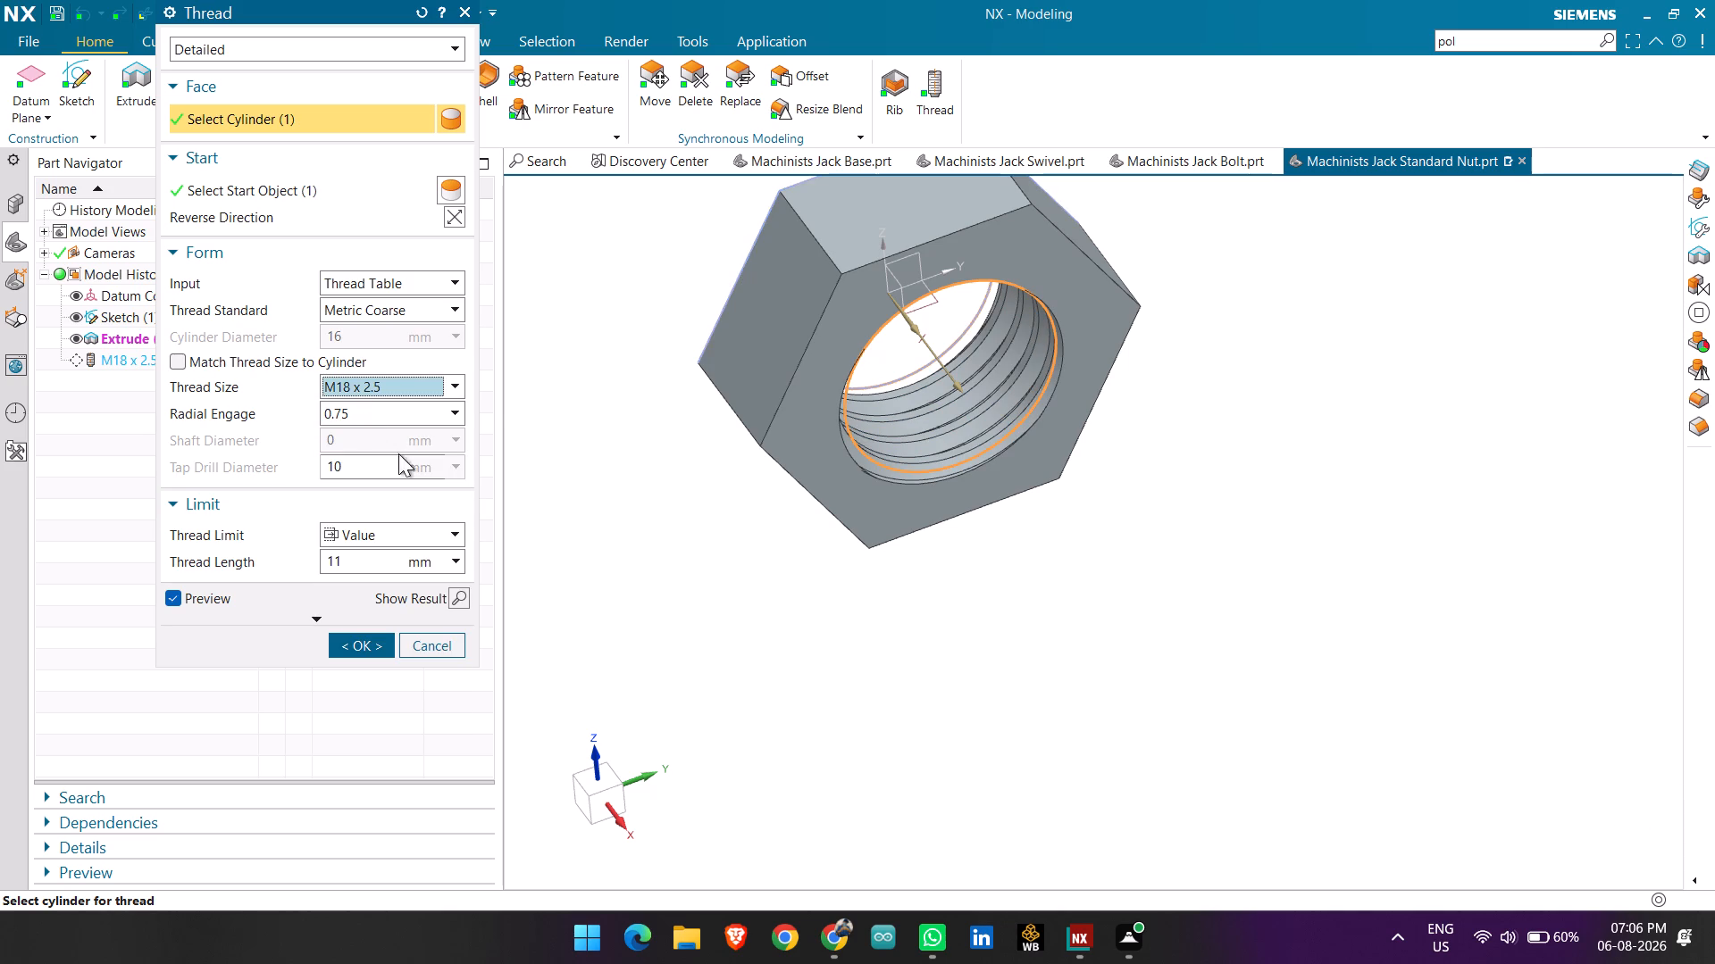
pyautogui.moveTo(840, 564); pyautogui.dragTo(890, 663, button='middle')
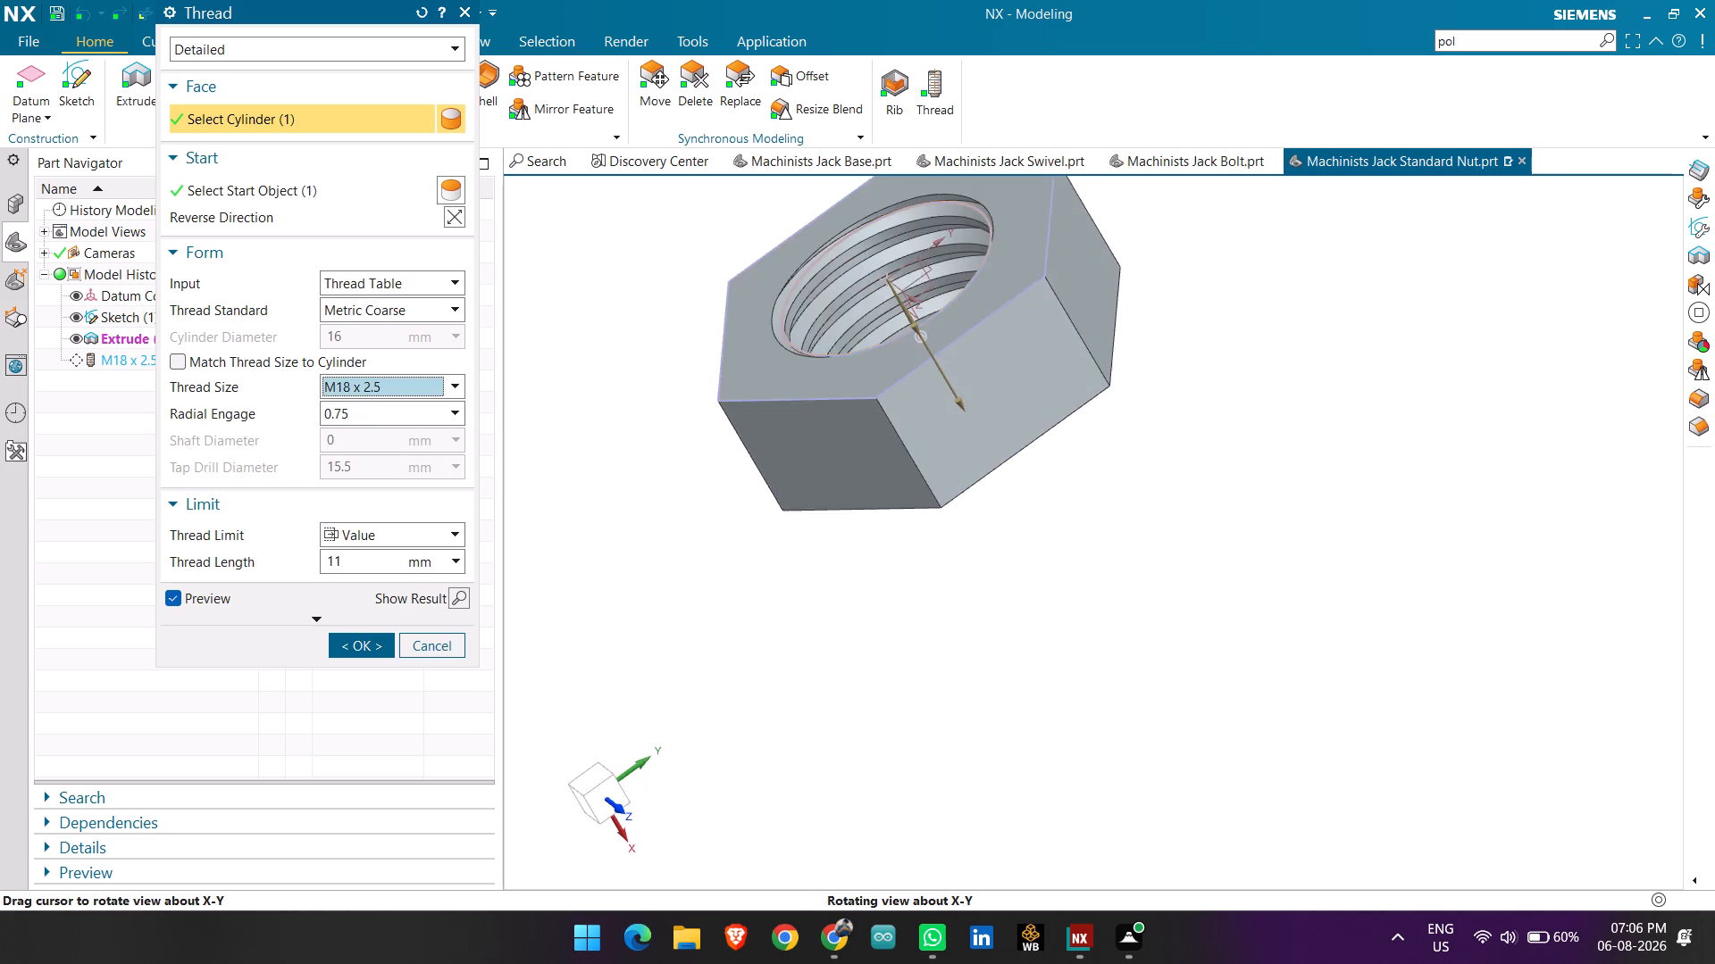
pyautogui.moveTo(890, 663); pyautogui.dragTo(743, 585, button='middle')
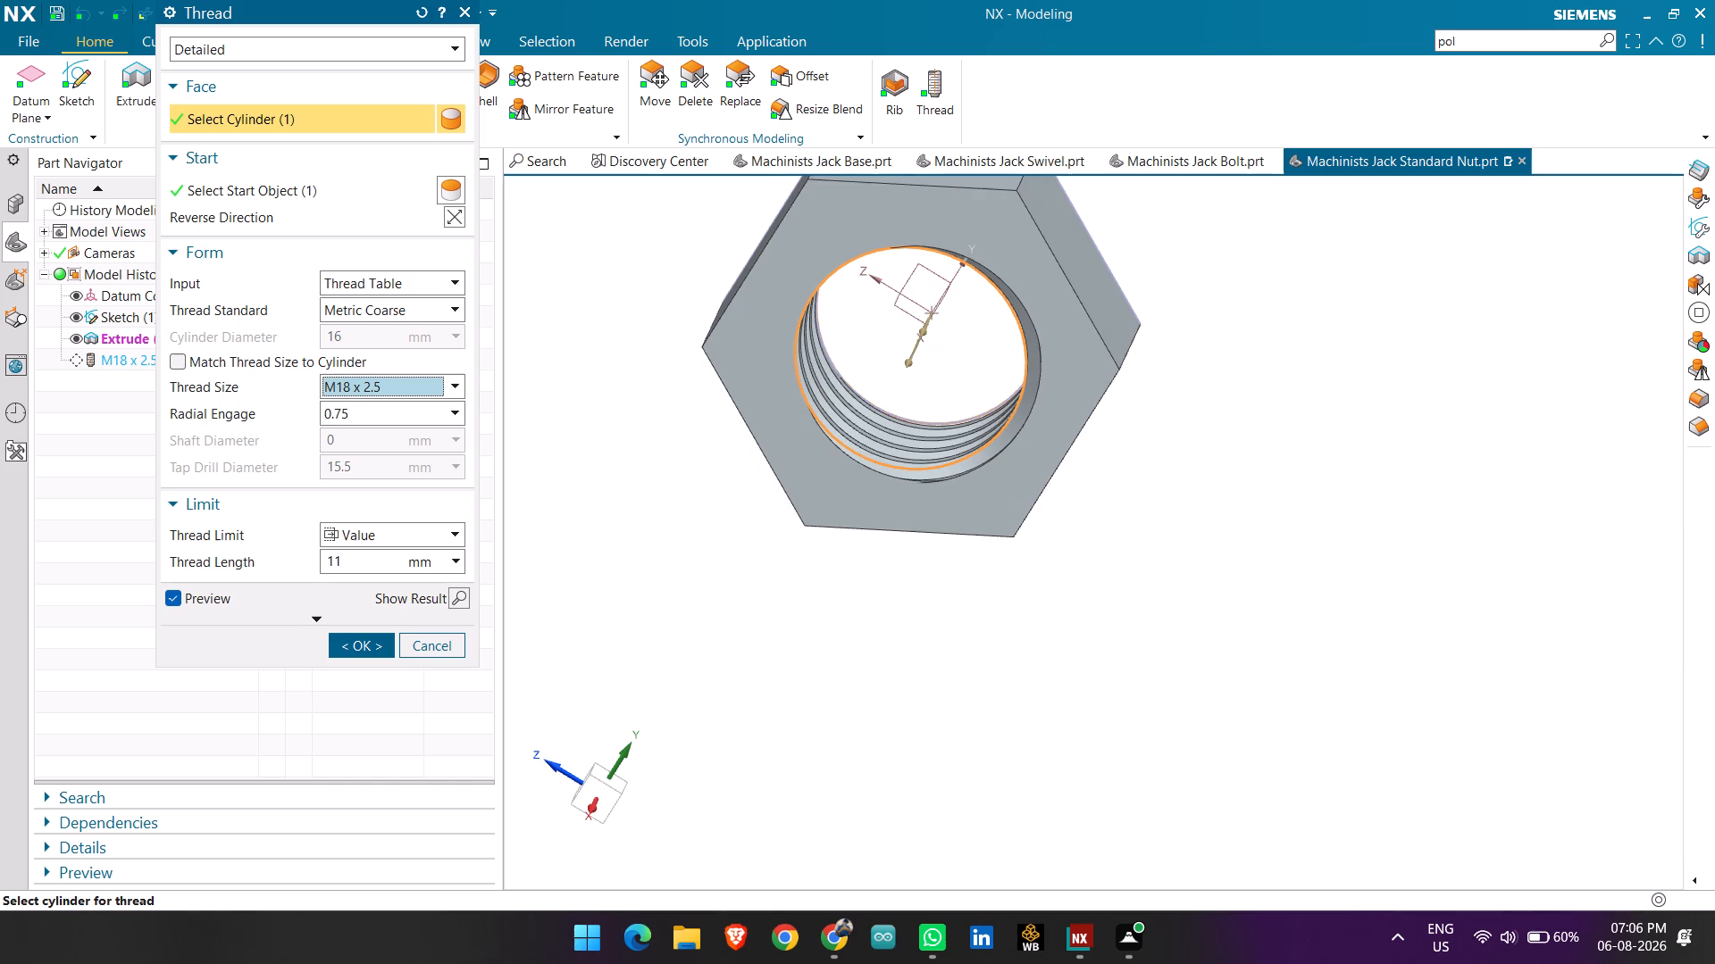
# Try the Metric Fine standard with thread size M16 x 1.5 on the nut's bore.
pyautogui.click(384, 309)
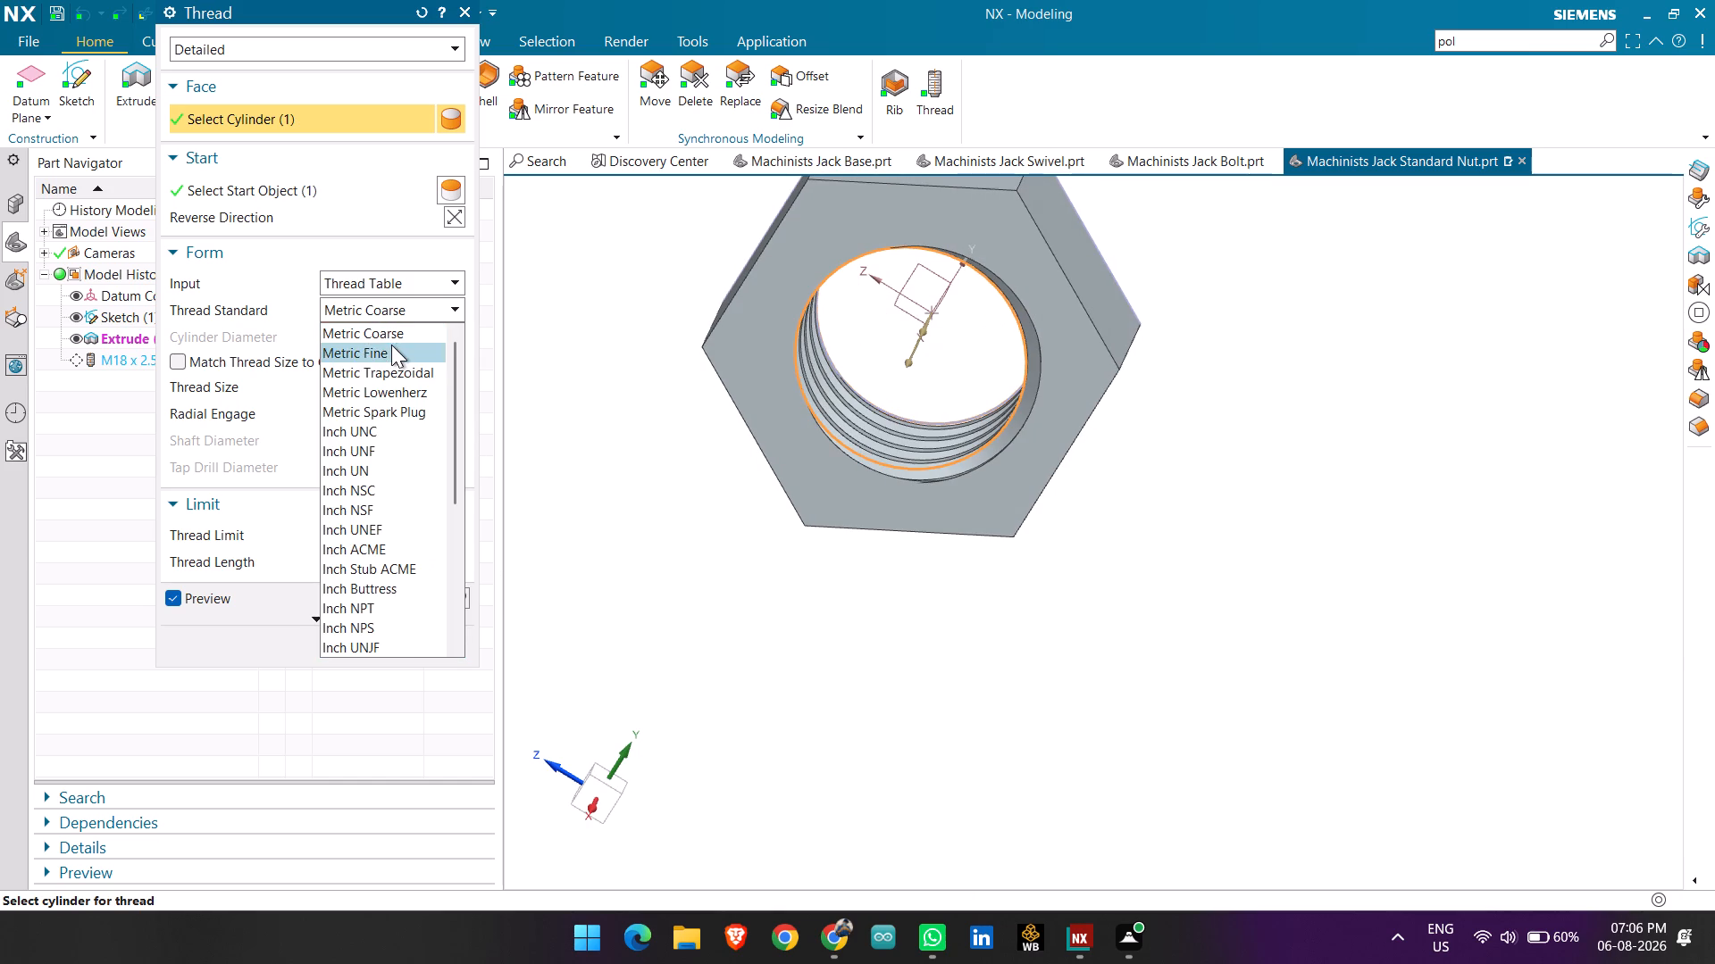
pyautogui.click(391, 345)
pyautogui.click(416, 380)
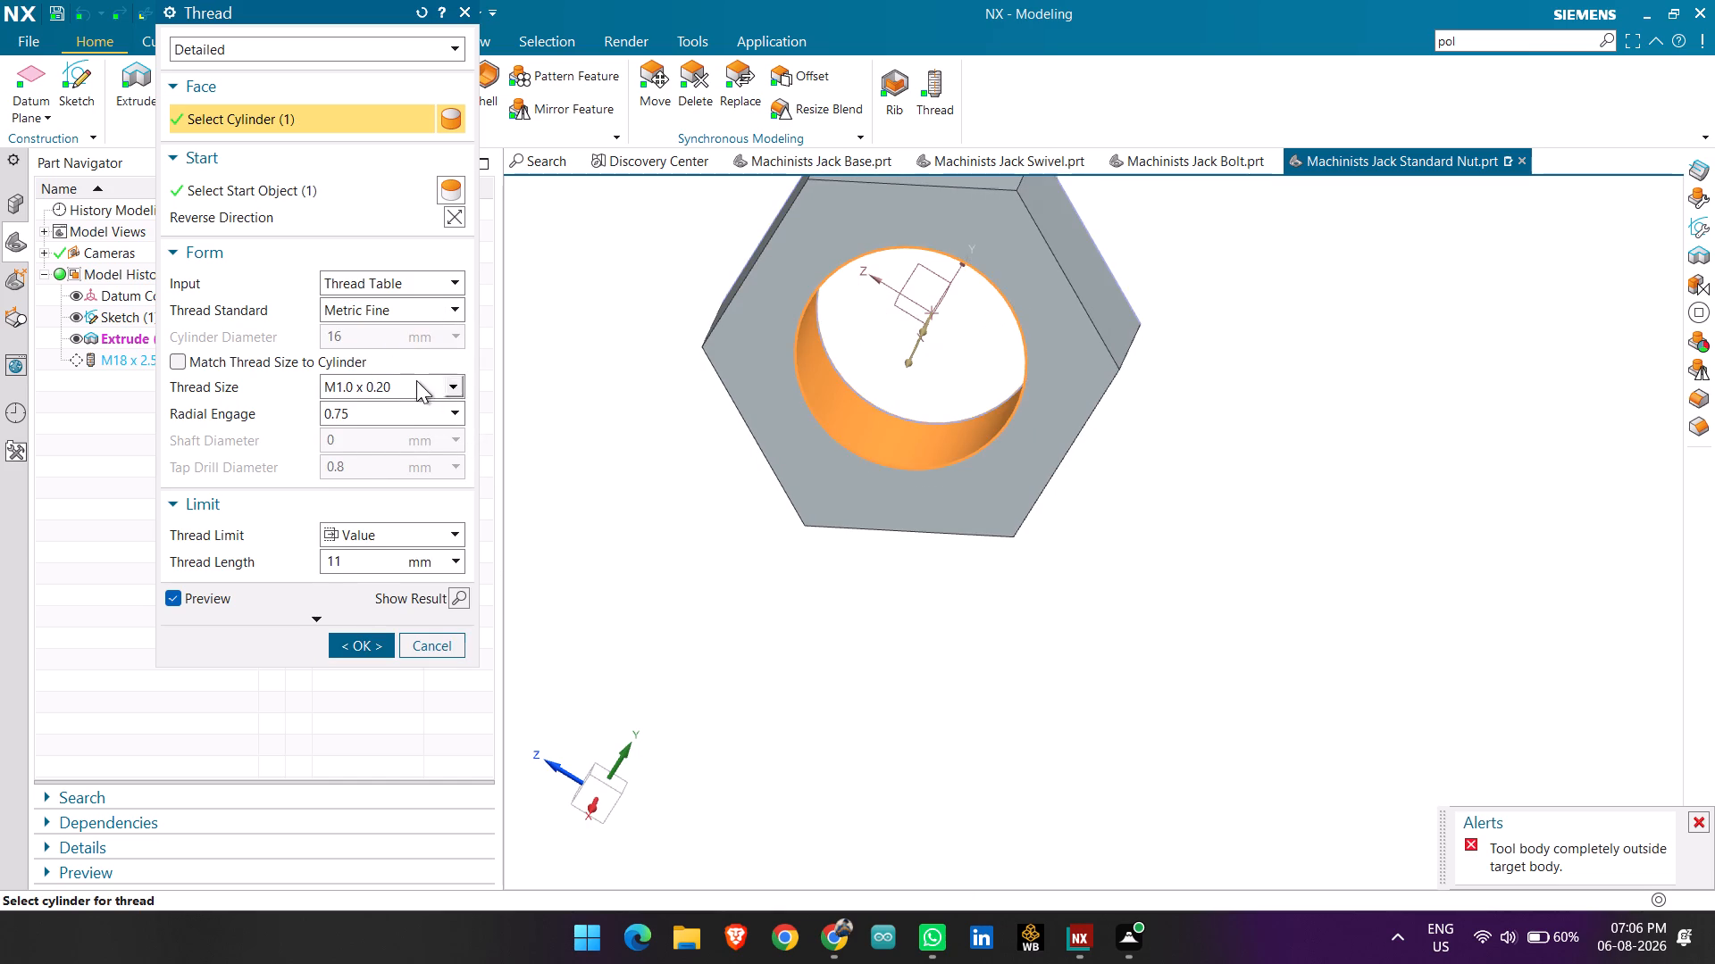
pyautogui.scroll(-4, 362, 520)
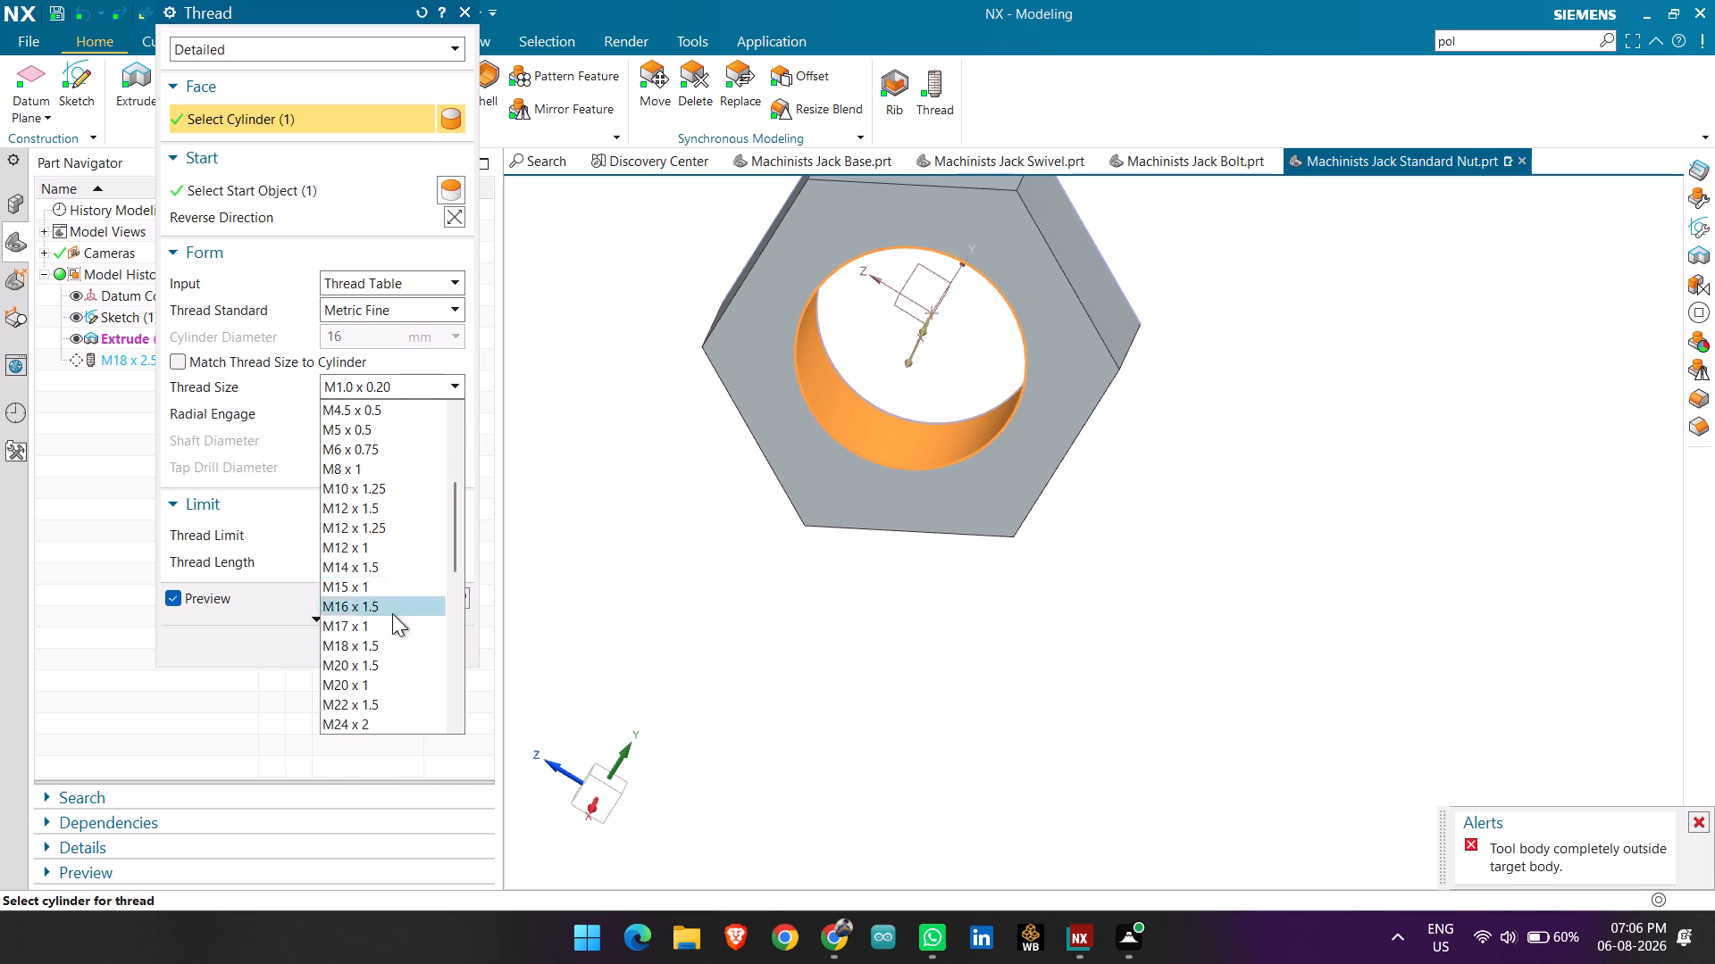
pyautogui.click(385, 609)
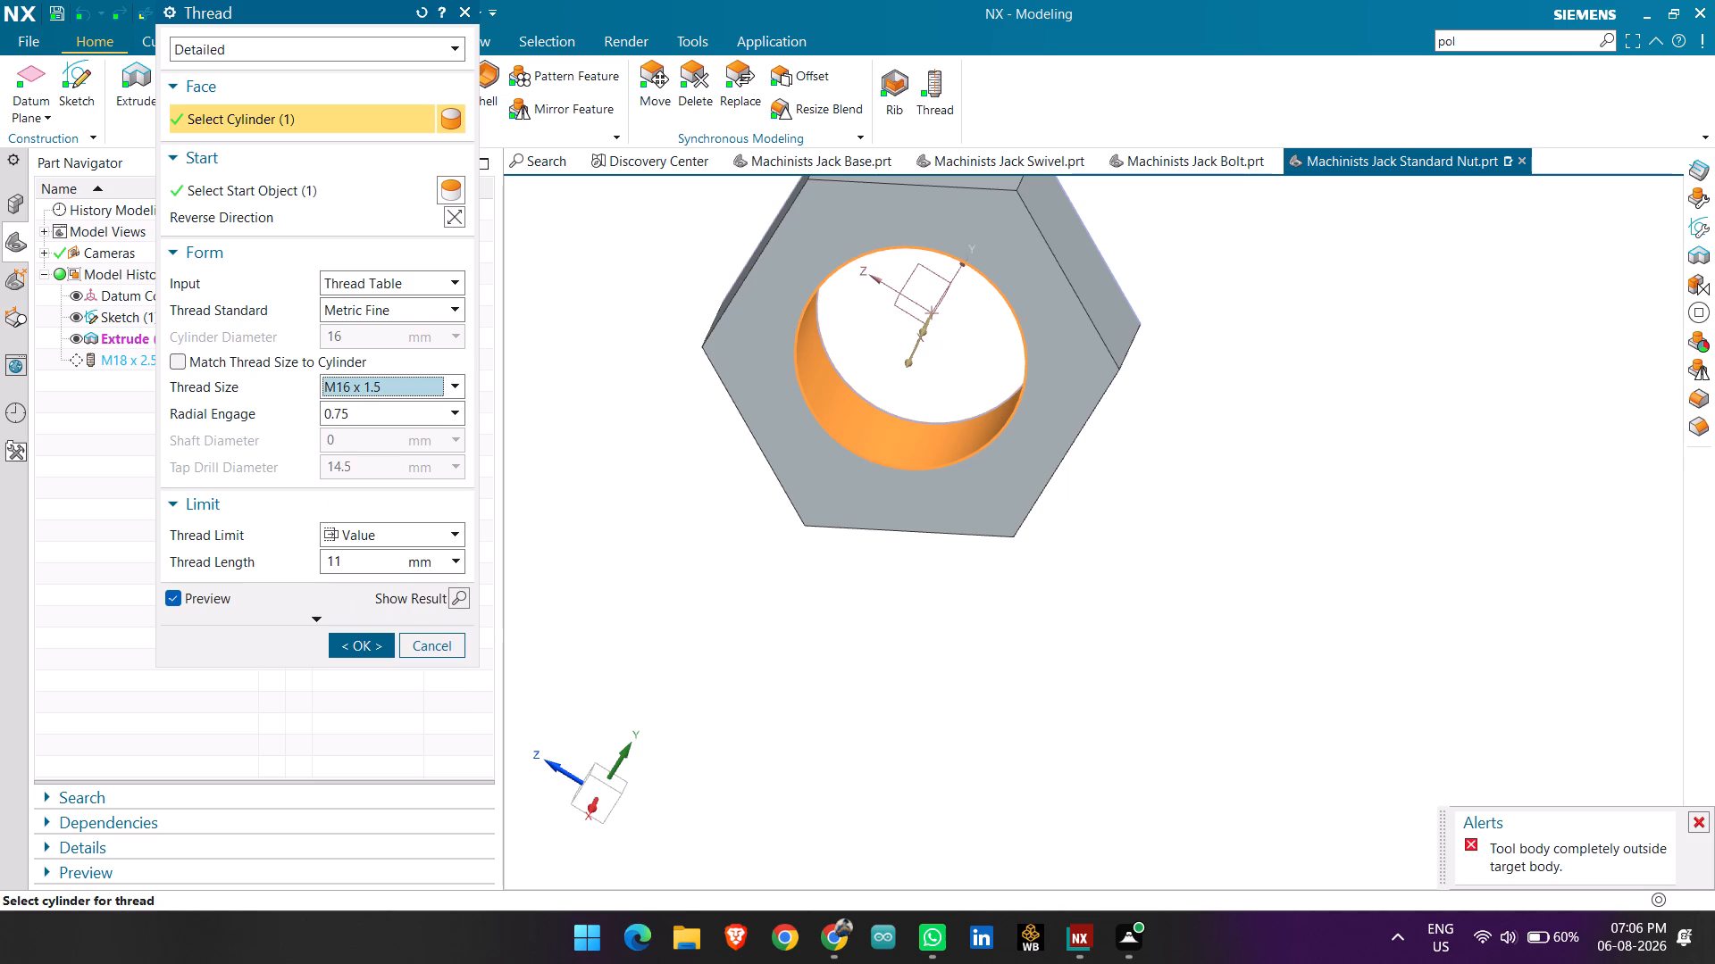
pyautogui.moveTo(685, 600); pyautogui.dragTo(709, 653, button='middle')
# Set the thread standard to Metric Coarse and try thread size M22 x 2.5 on the nut's bore.
pyautogui.click(398, 302)
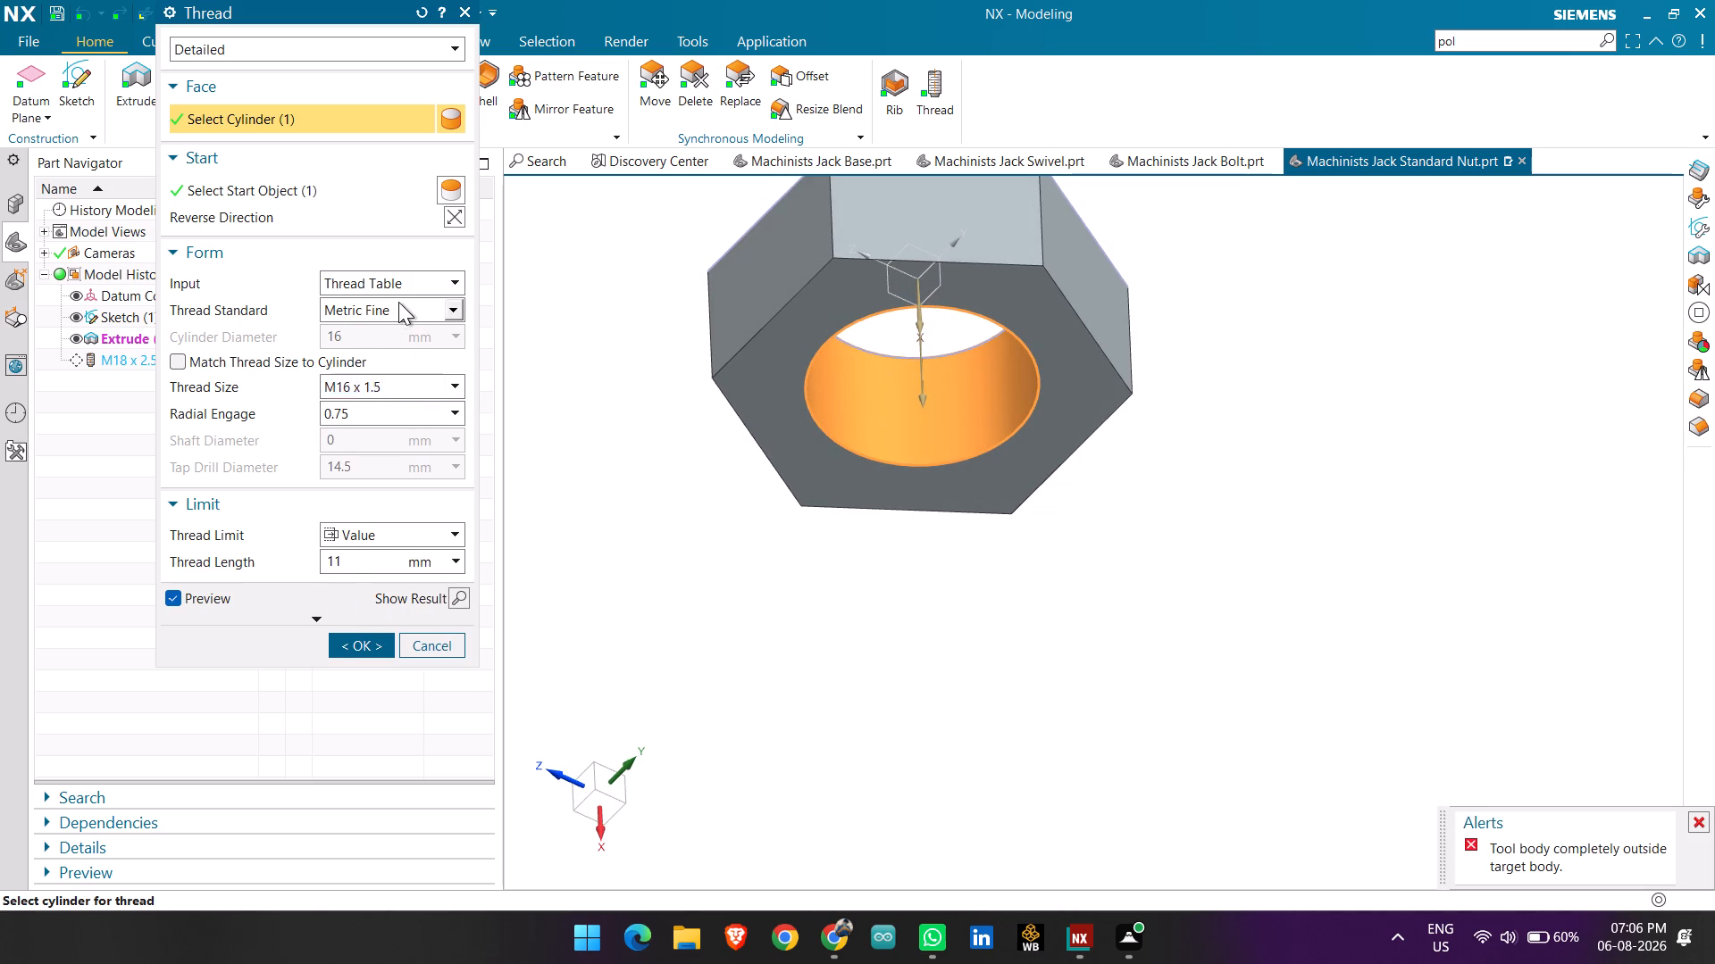
pyautogui.scroll(1, 391, 382)
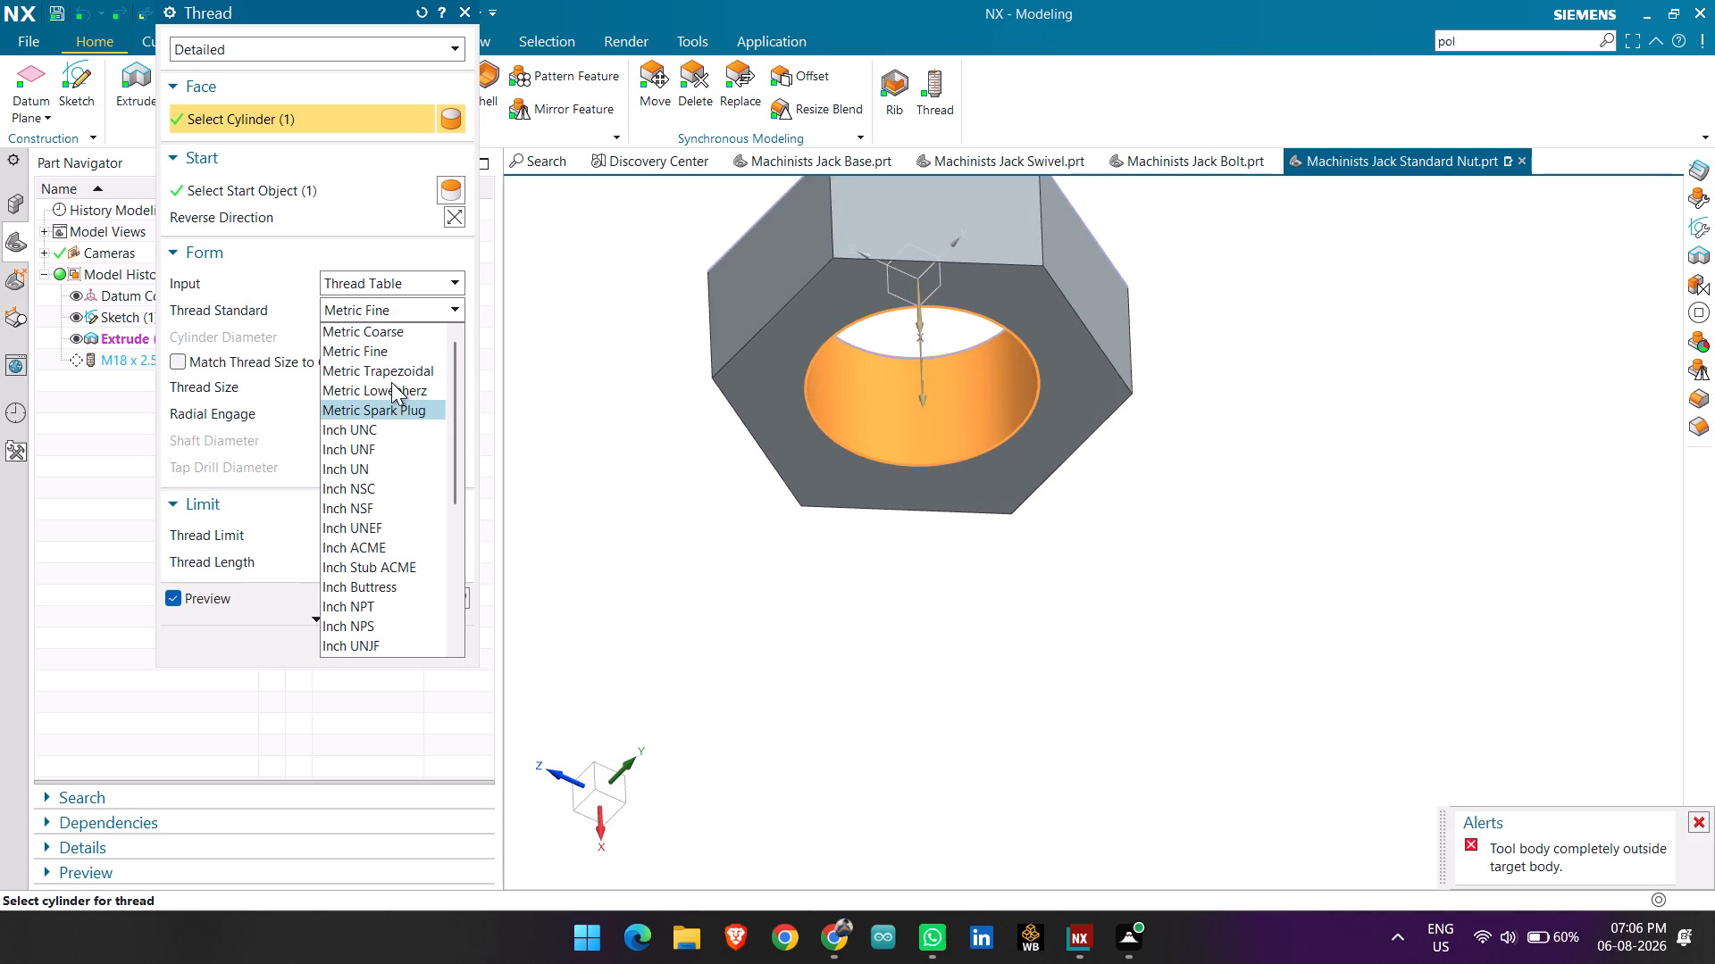
pyautogui.click(389, 335)
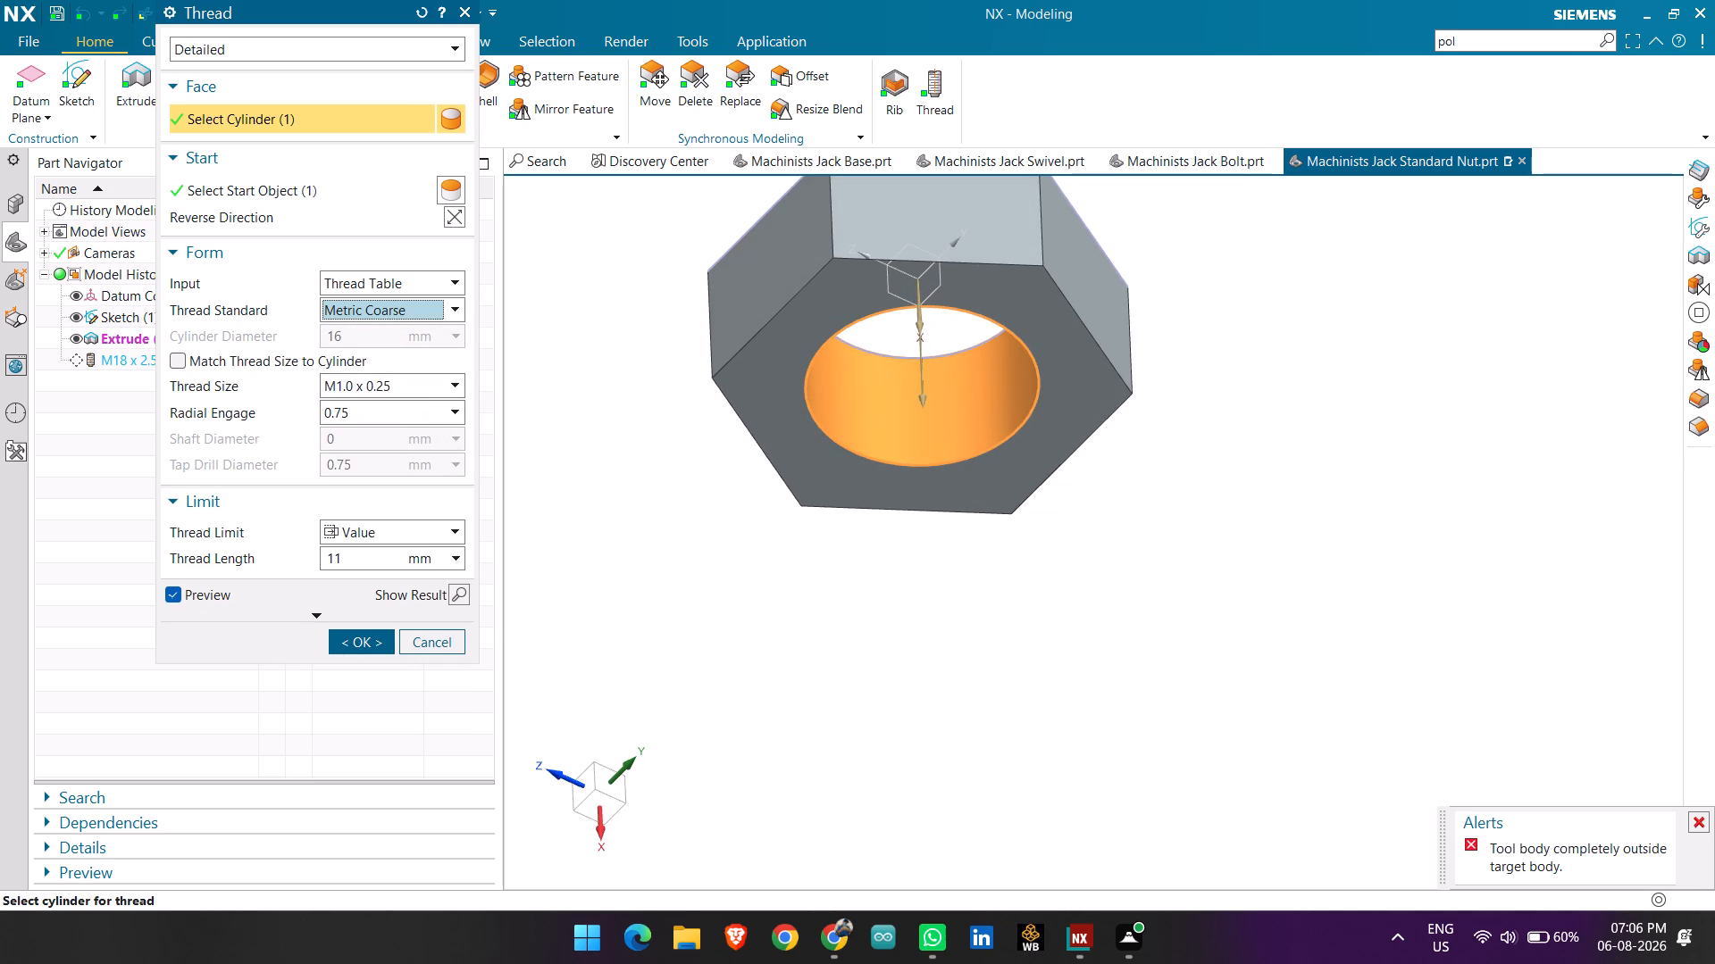
pyautogui.click(430, 379)
pyautogui.scroll(-2, 352, 619)
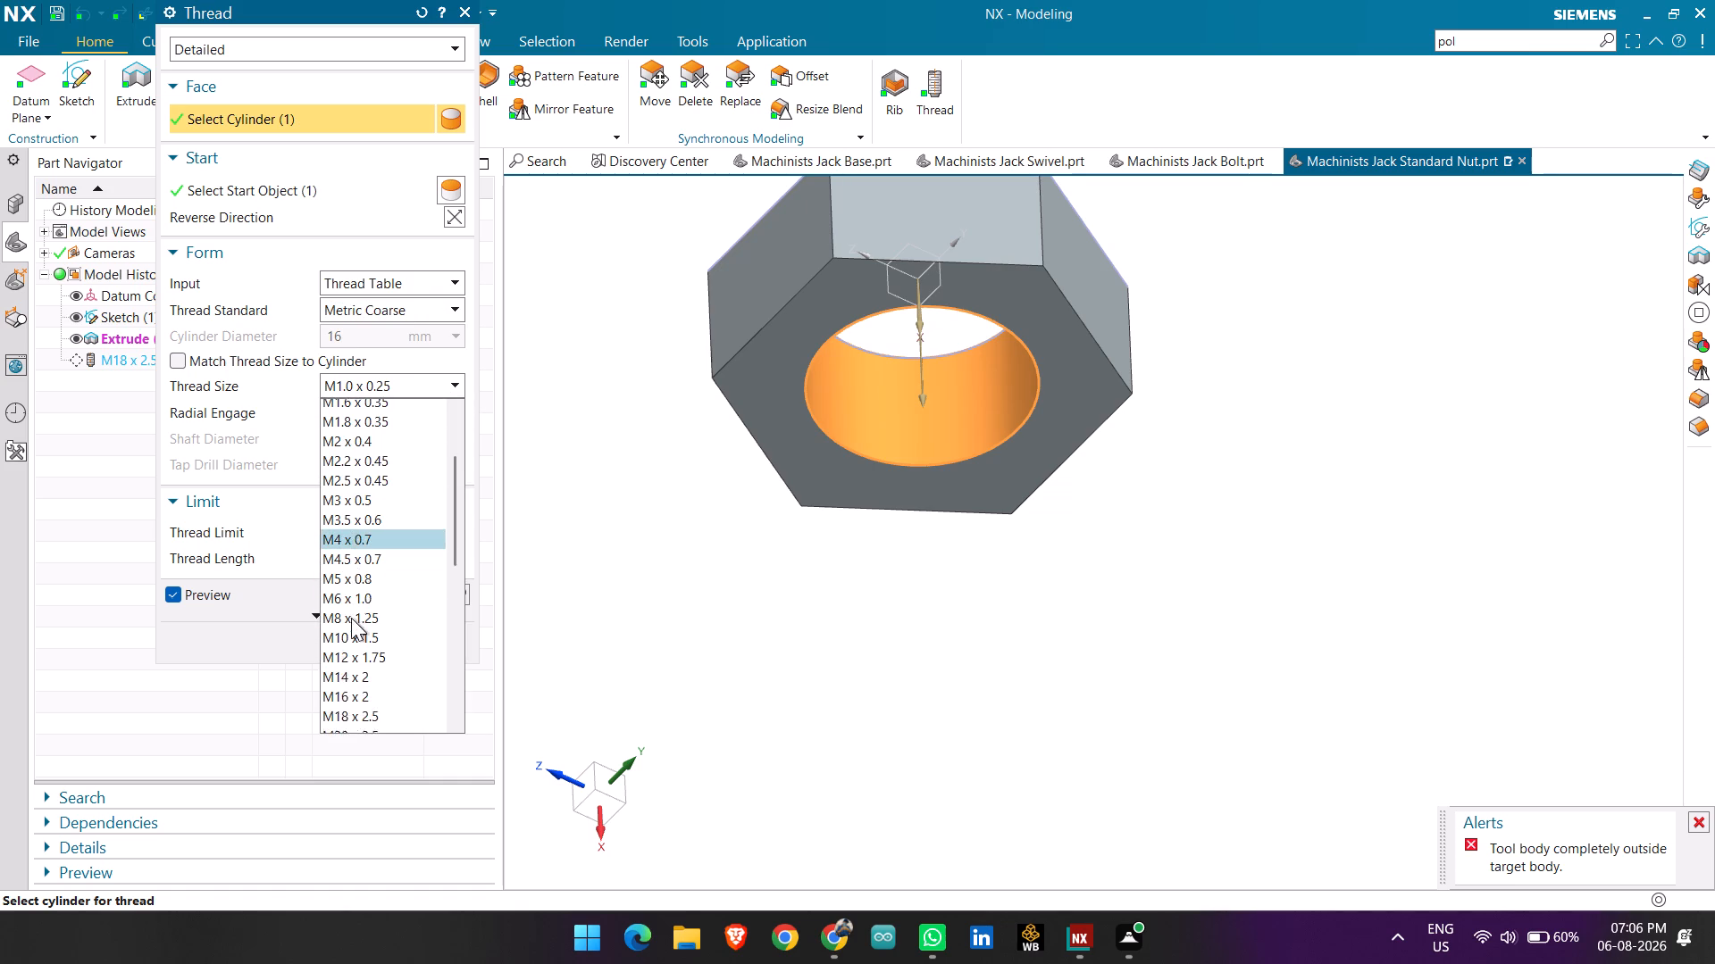
pyautogui.scroll(-4, 351, 616)
pyautogui.scroll(1, 347, 598)
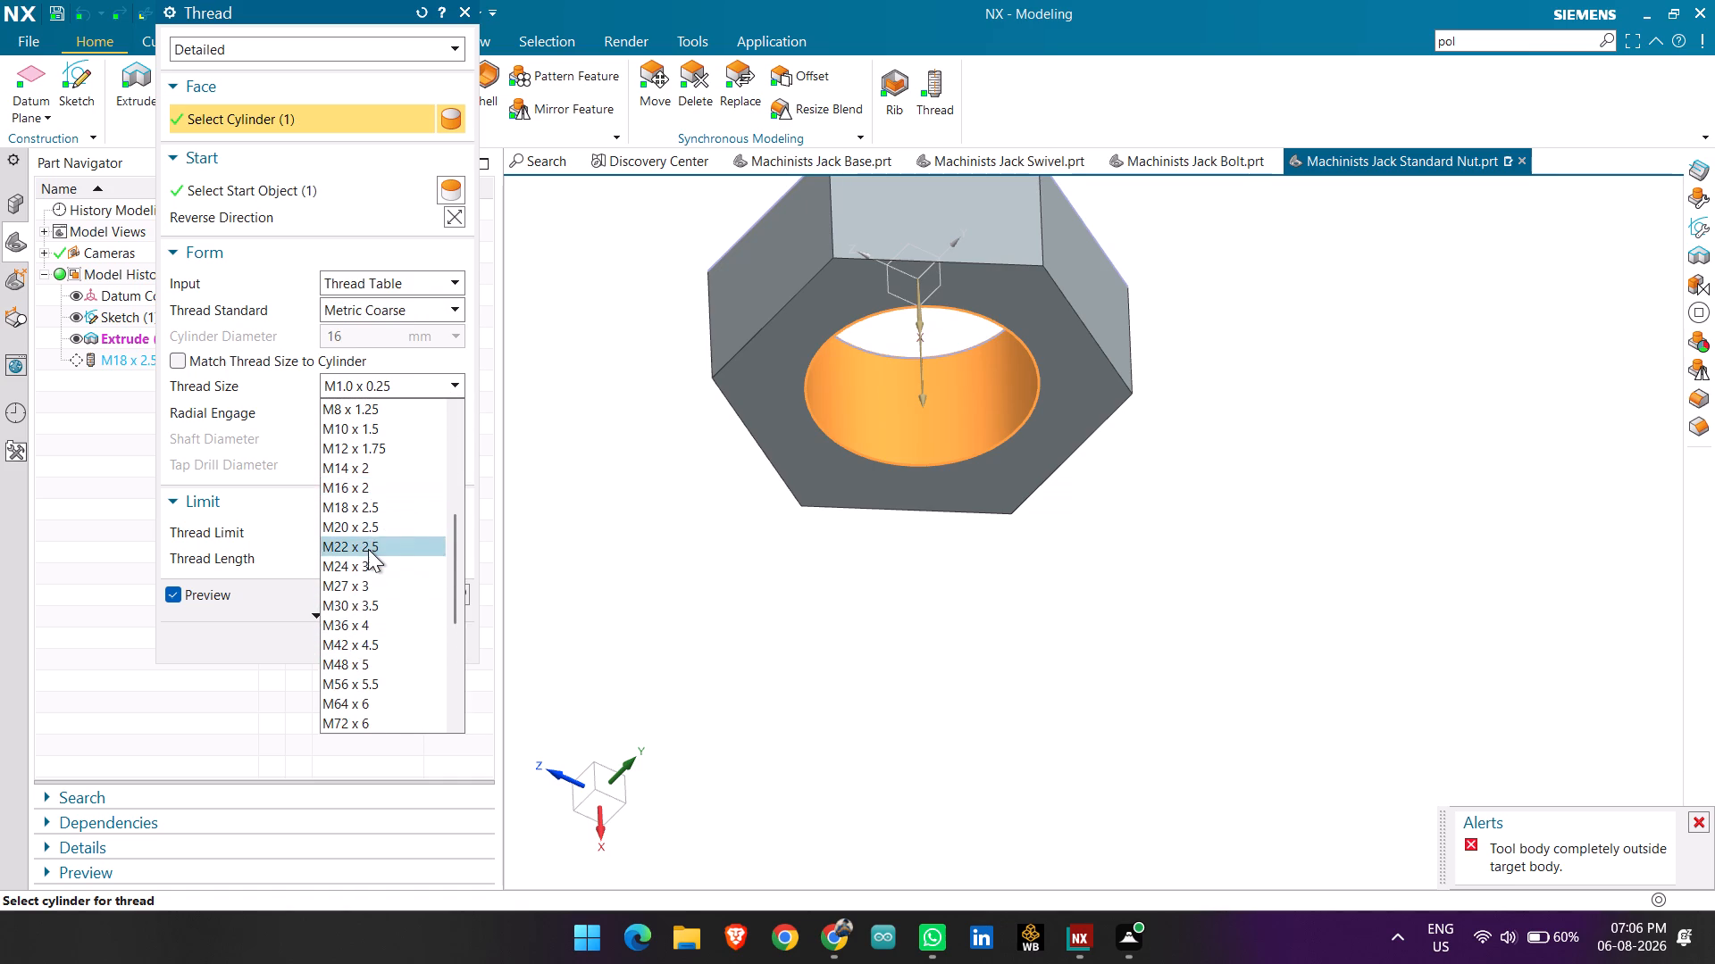
pyautogui.click(368, 549)
# Set the thread size to M18 x 2.5 and inspect the thread preview in the bore.
pyautogui.click(393, 379)
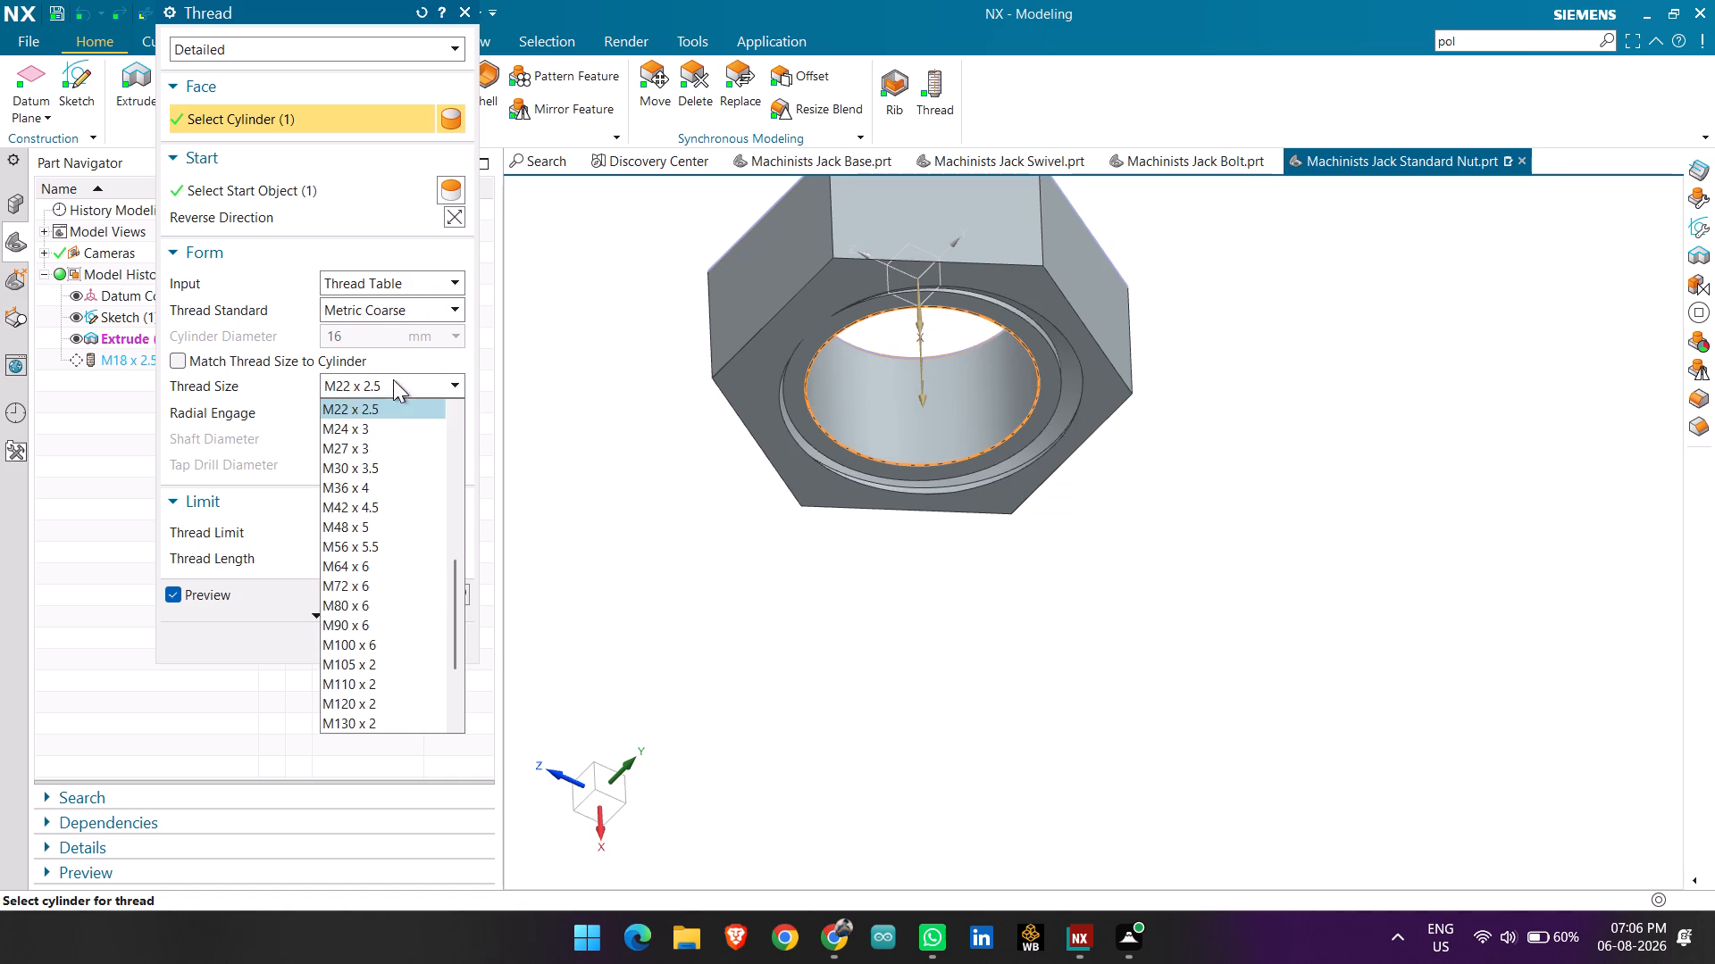
pyautogui.scroll(1, 381, 495)
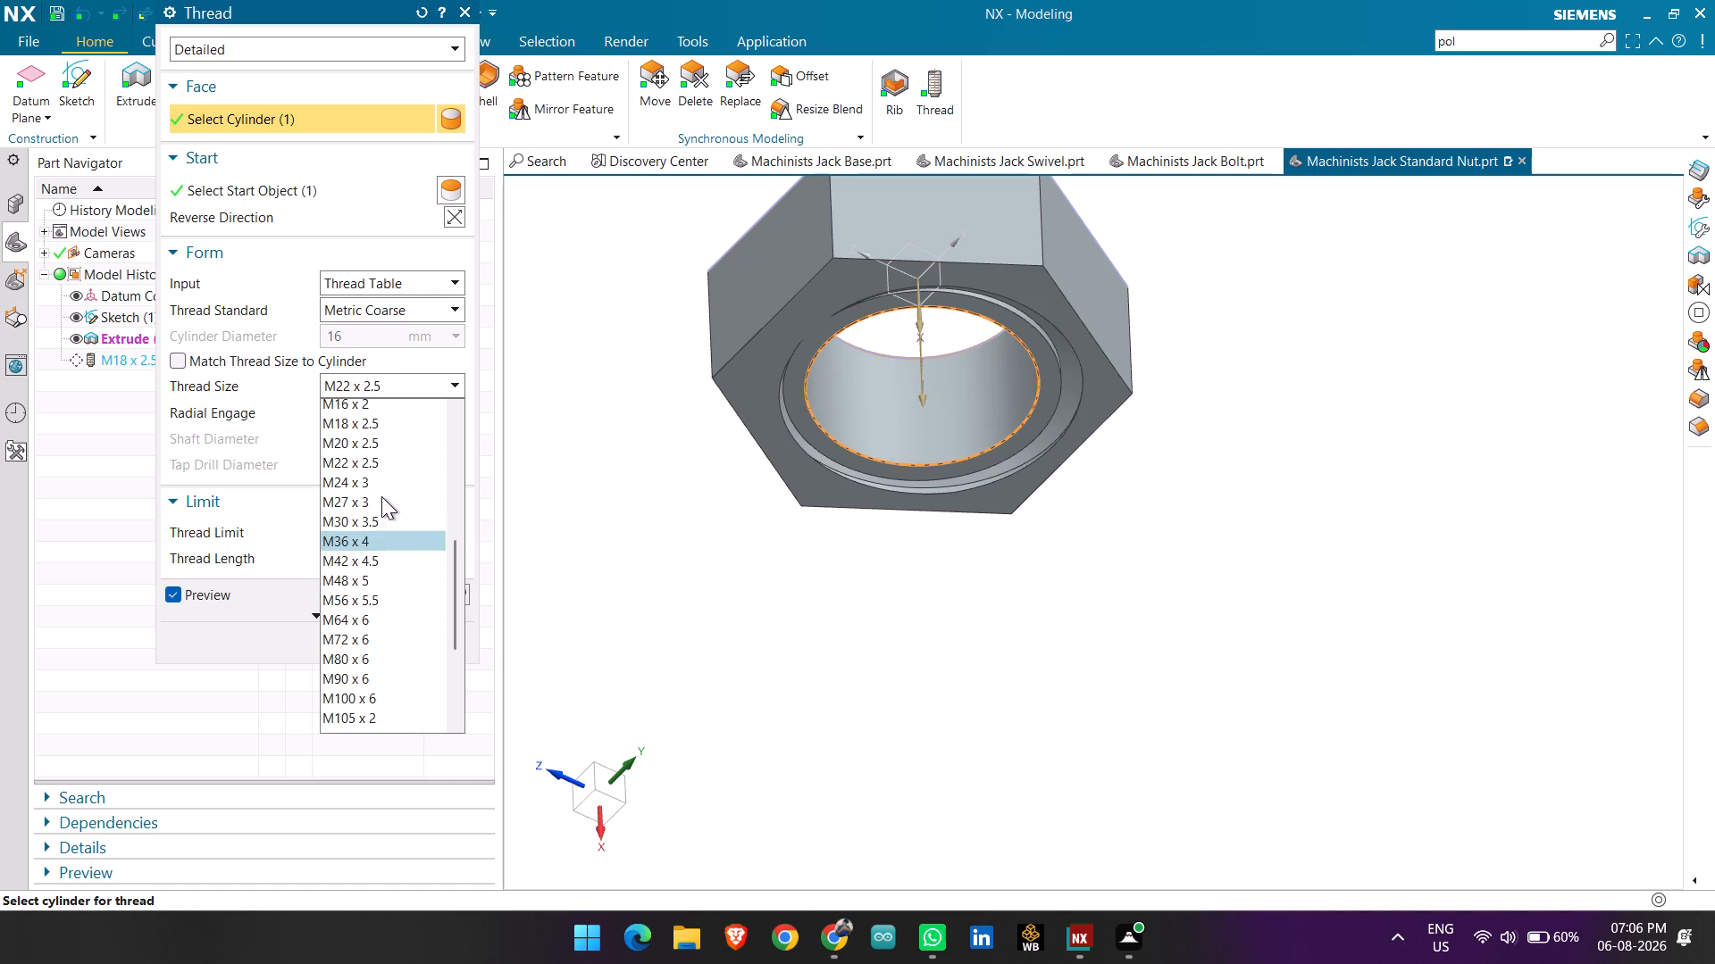
pyautogui.click(381, 423)
pyautogui.scroll(1, 623, 564)
pyautogui.moveTo(633, 567); pyautogui.dragTo(640, 577, button='middle')
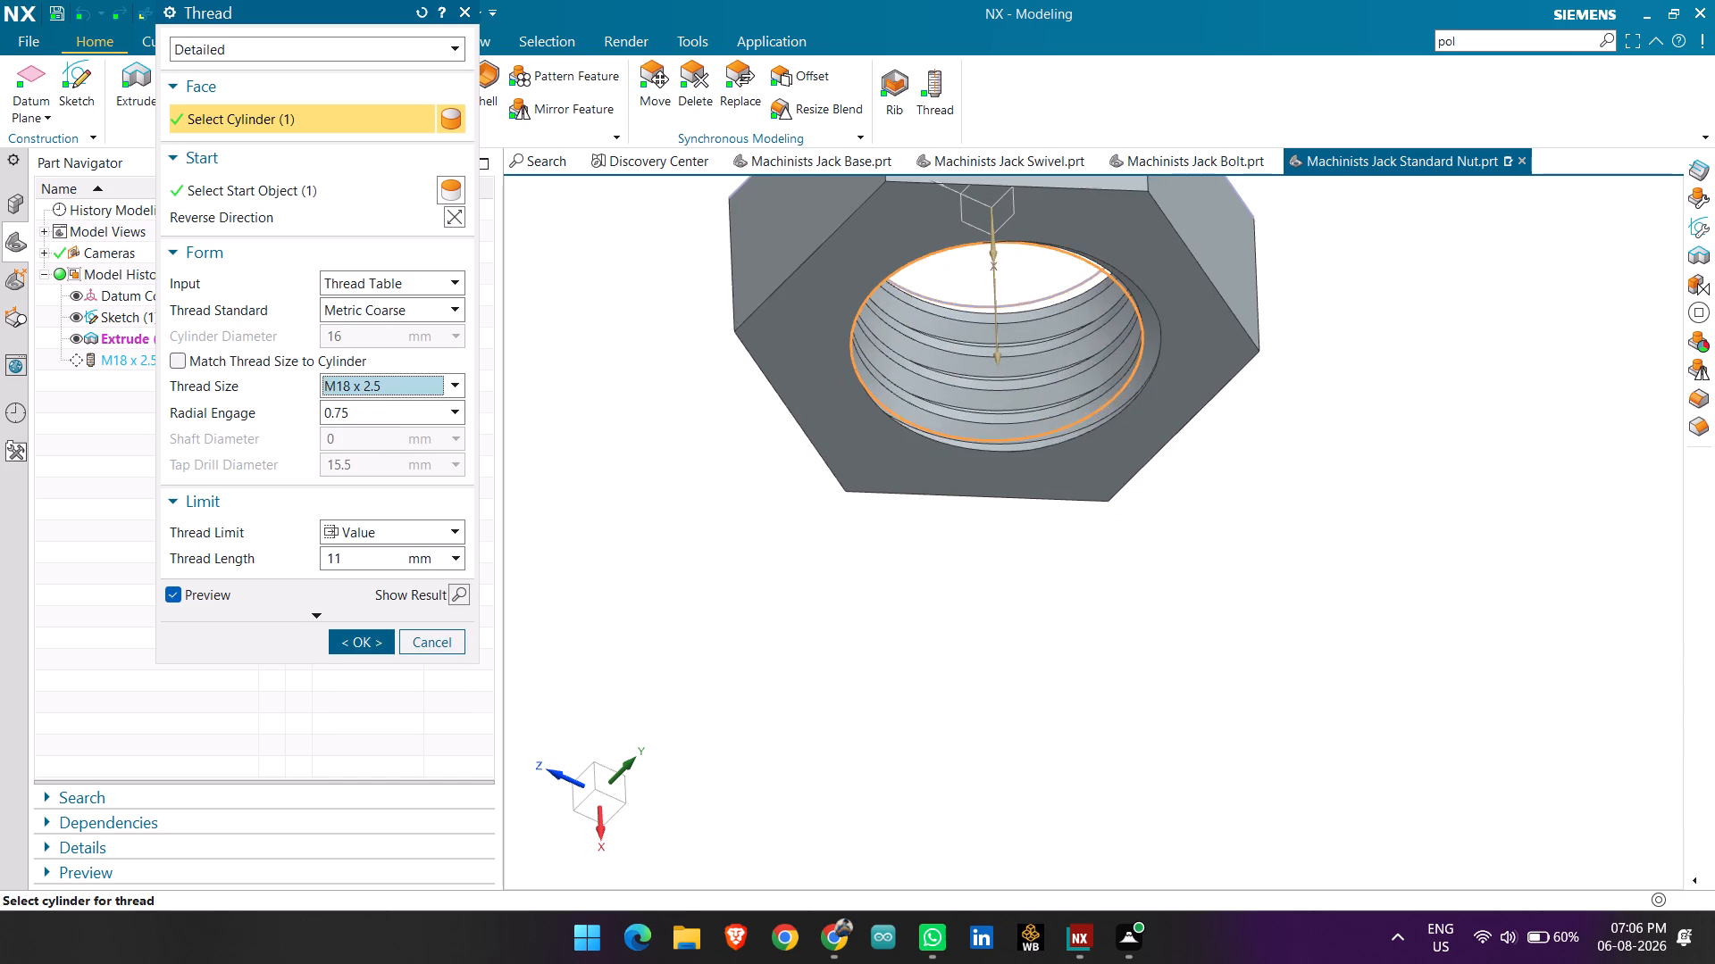
pyautogui.moveTo(640, 577); pyautogui.dragTo(657, 611, button='middle')
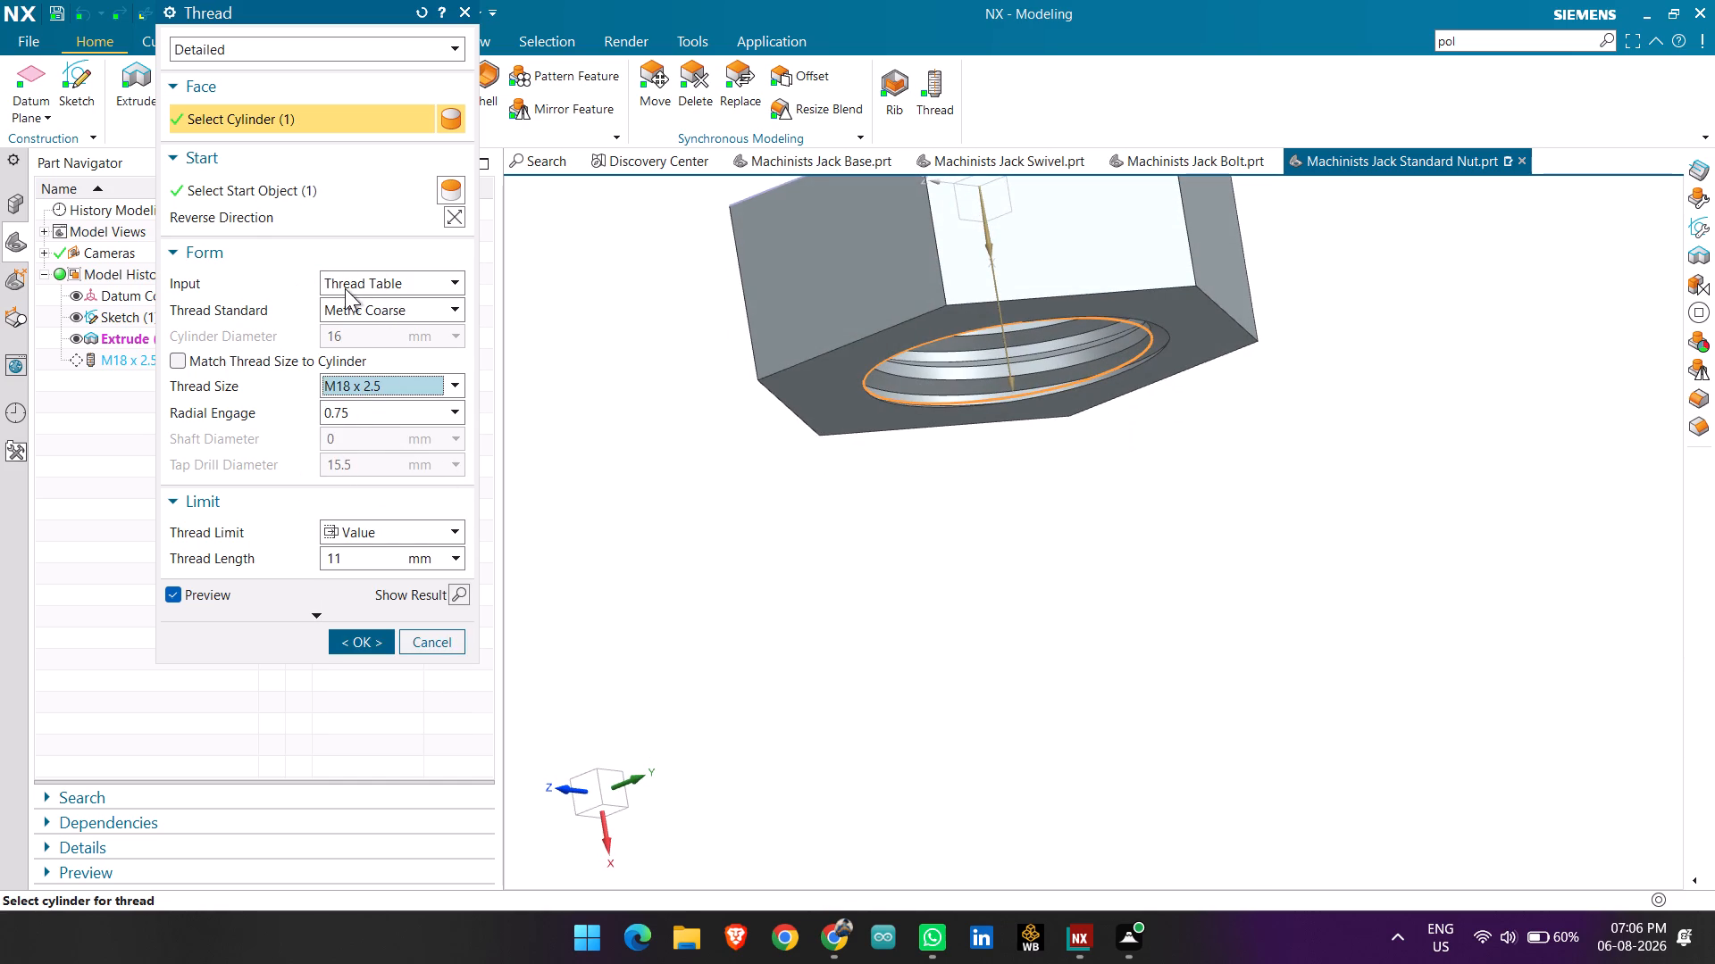
# Switch the thread input to Manual, review the additional thread settings, and create the detailed thread in the nut's bore.
pyautogui.click(359, 287)
pyautogui.click(368, 329)
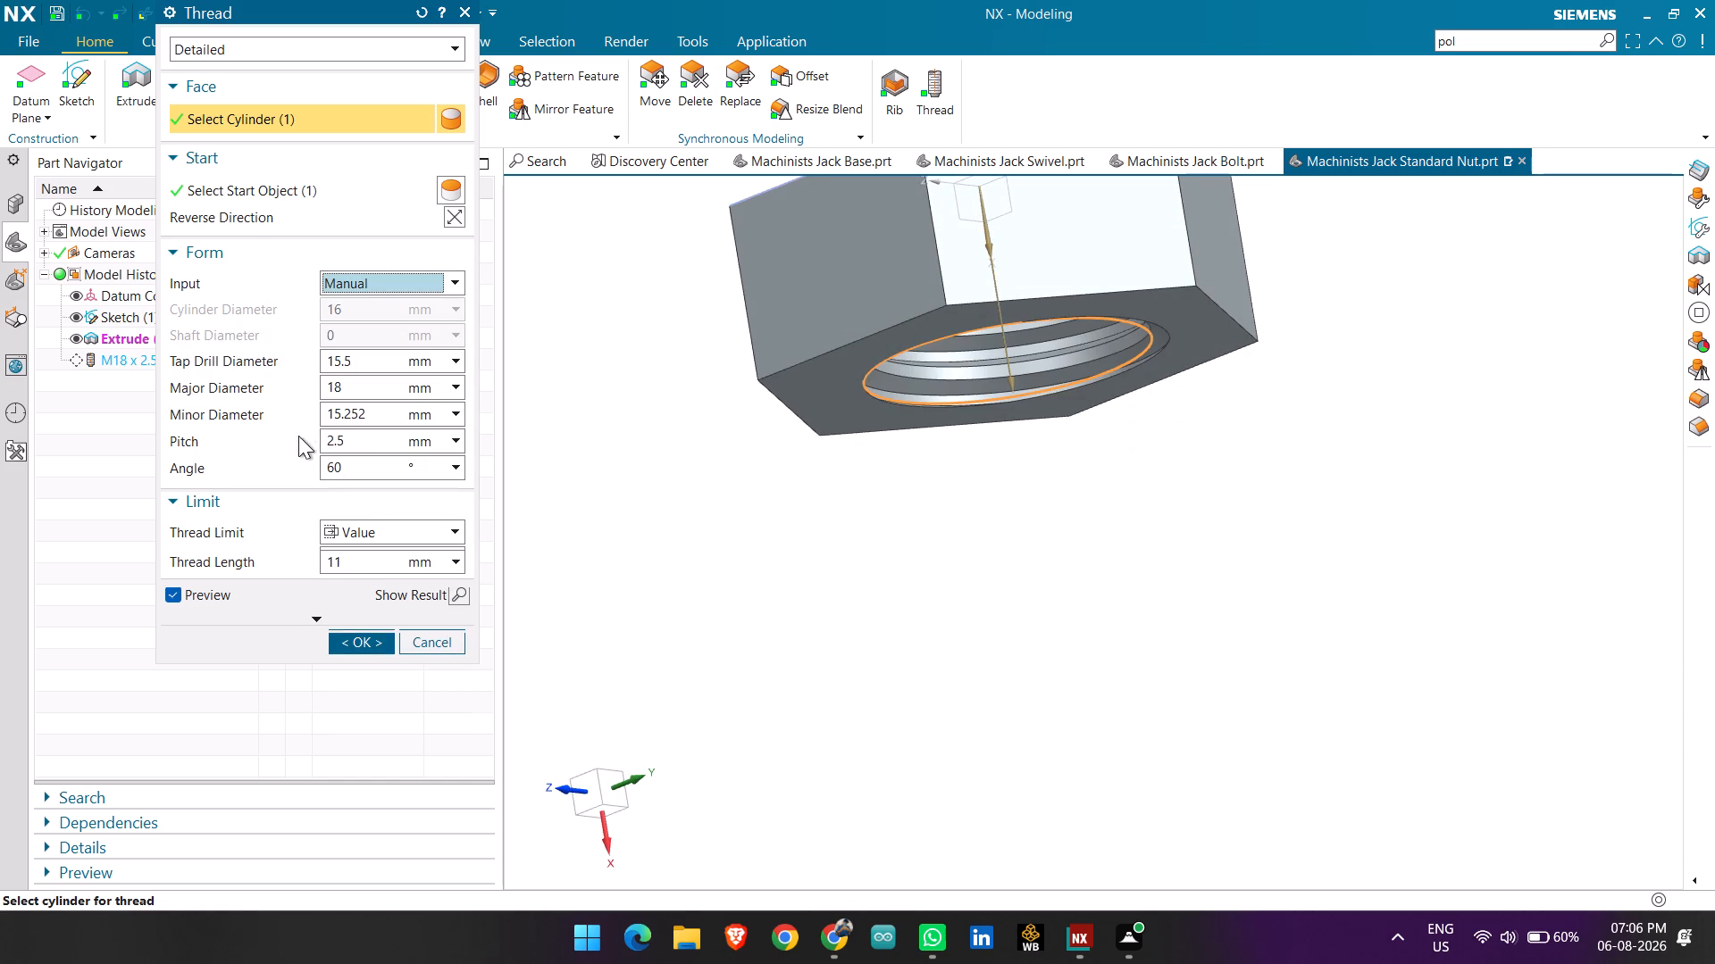
pyautogui.scroll(-2, 286, 461)
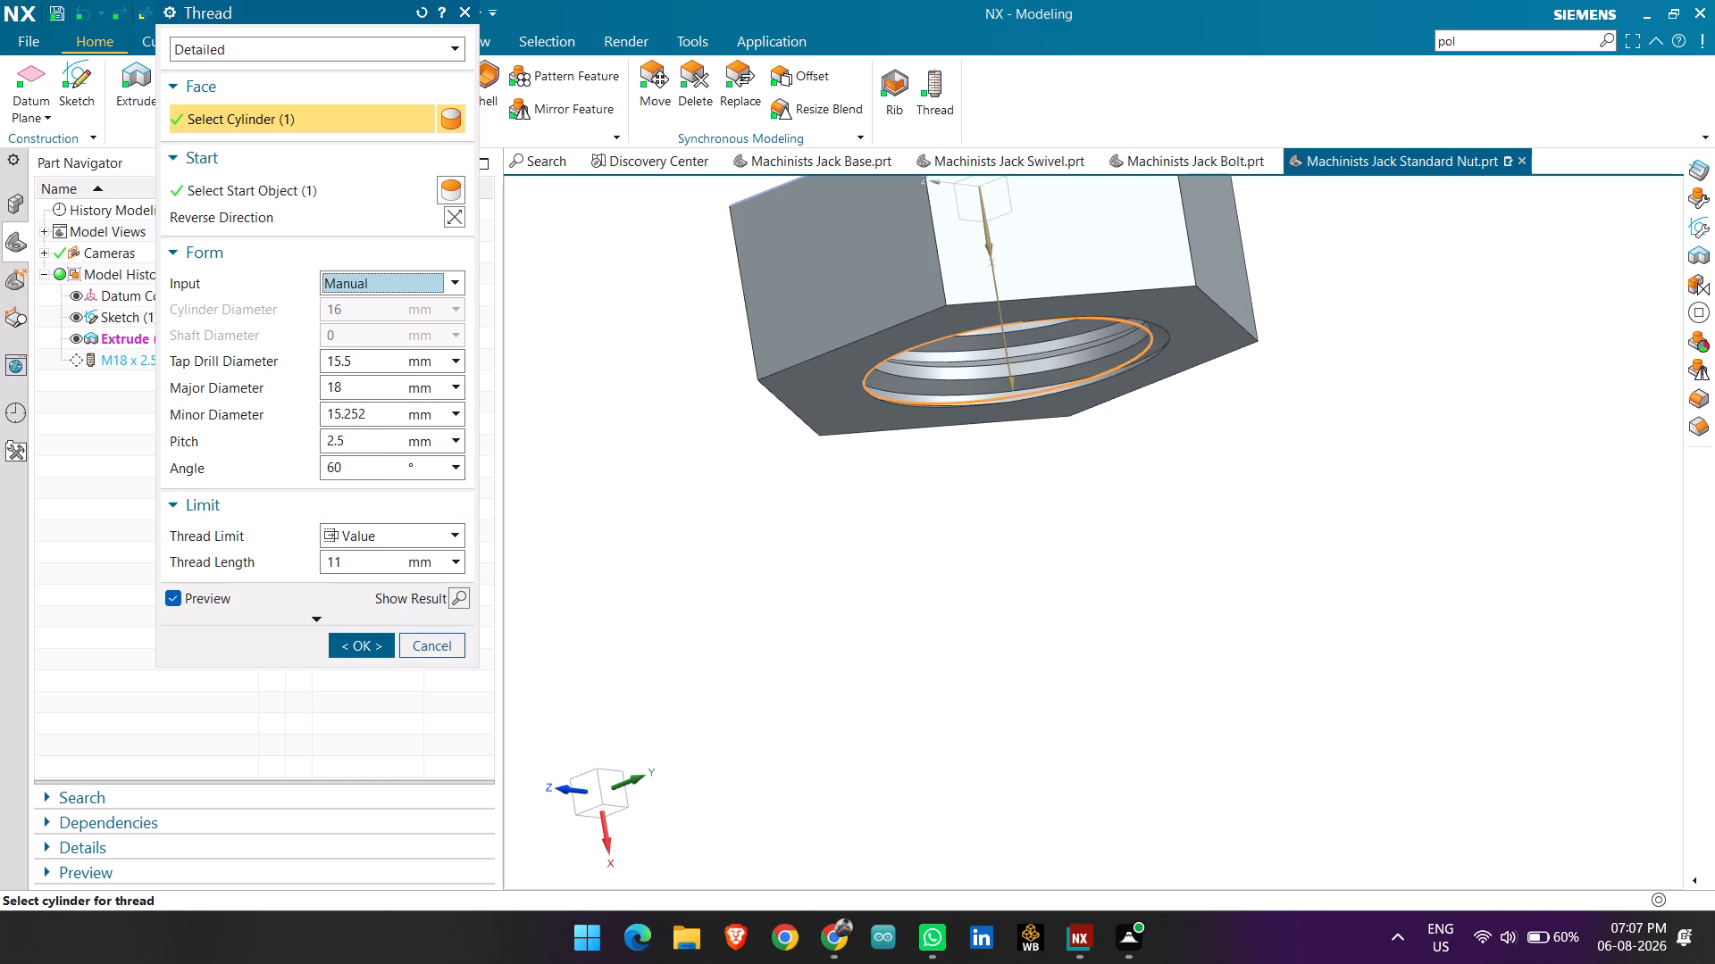
pyautogui.click(302, 622)
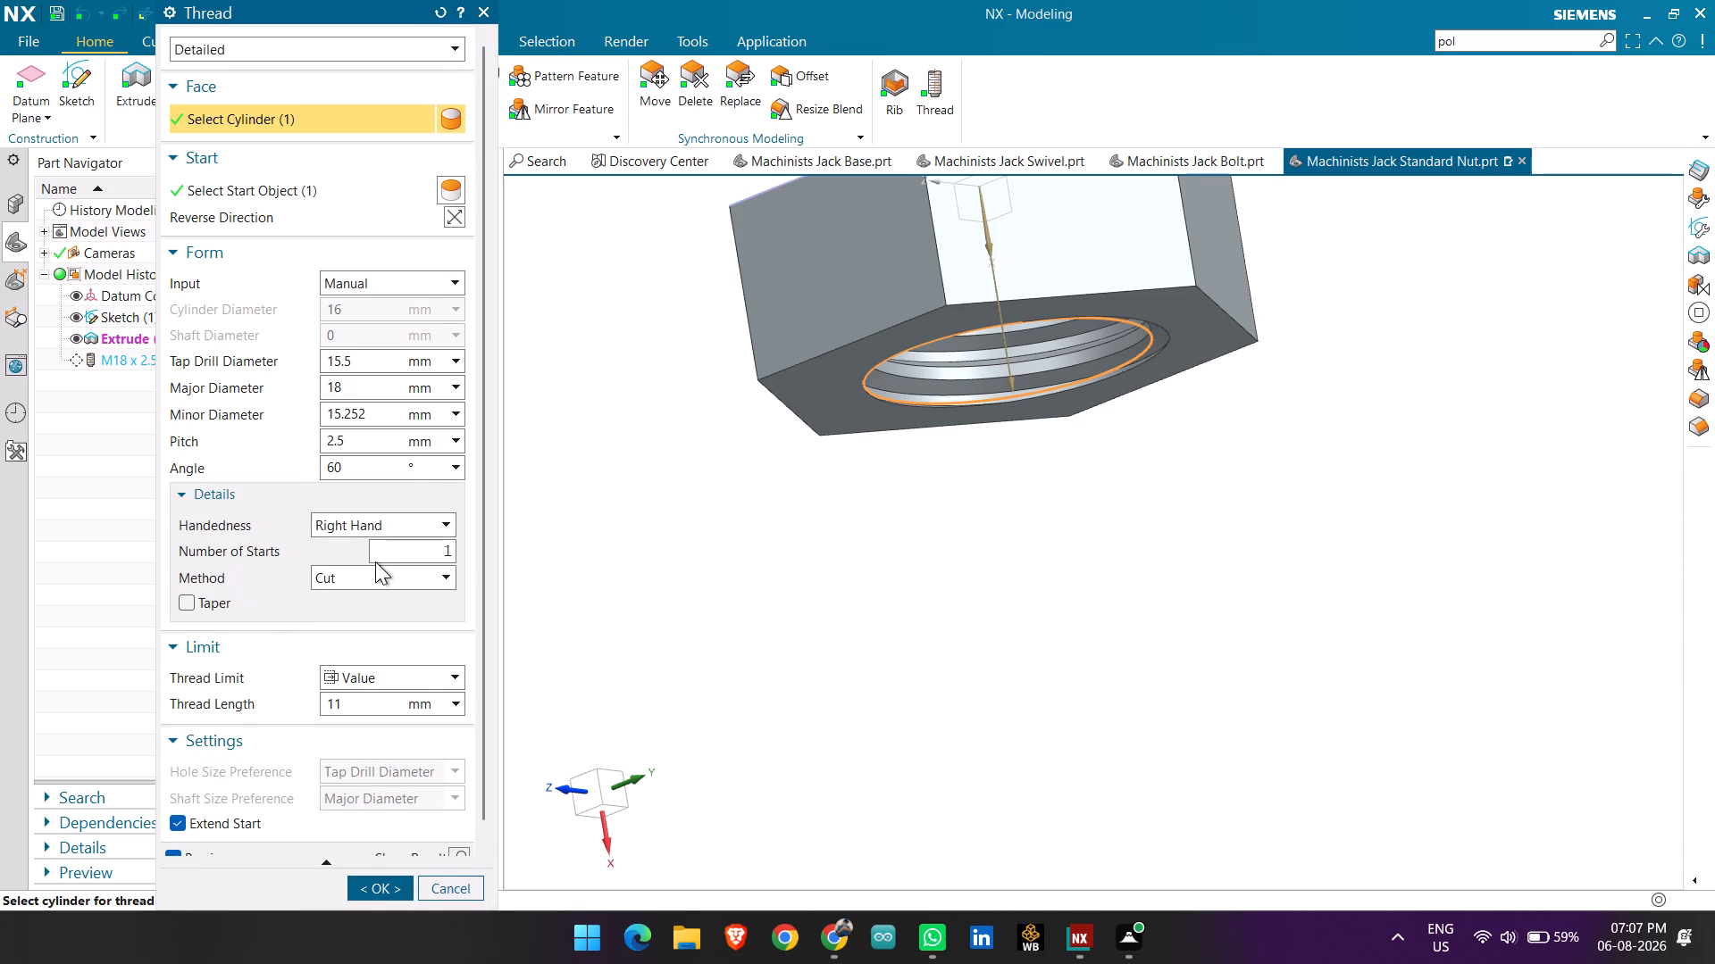
pyautogui.scroll(-2, 376, 561)
pyautogui.scroll(-3, 298, 594)
pyautogui.scroll(1, 291, 466)
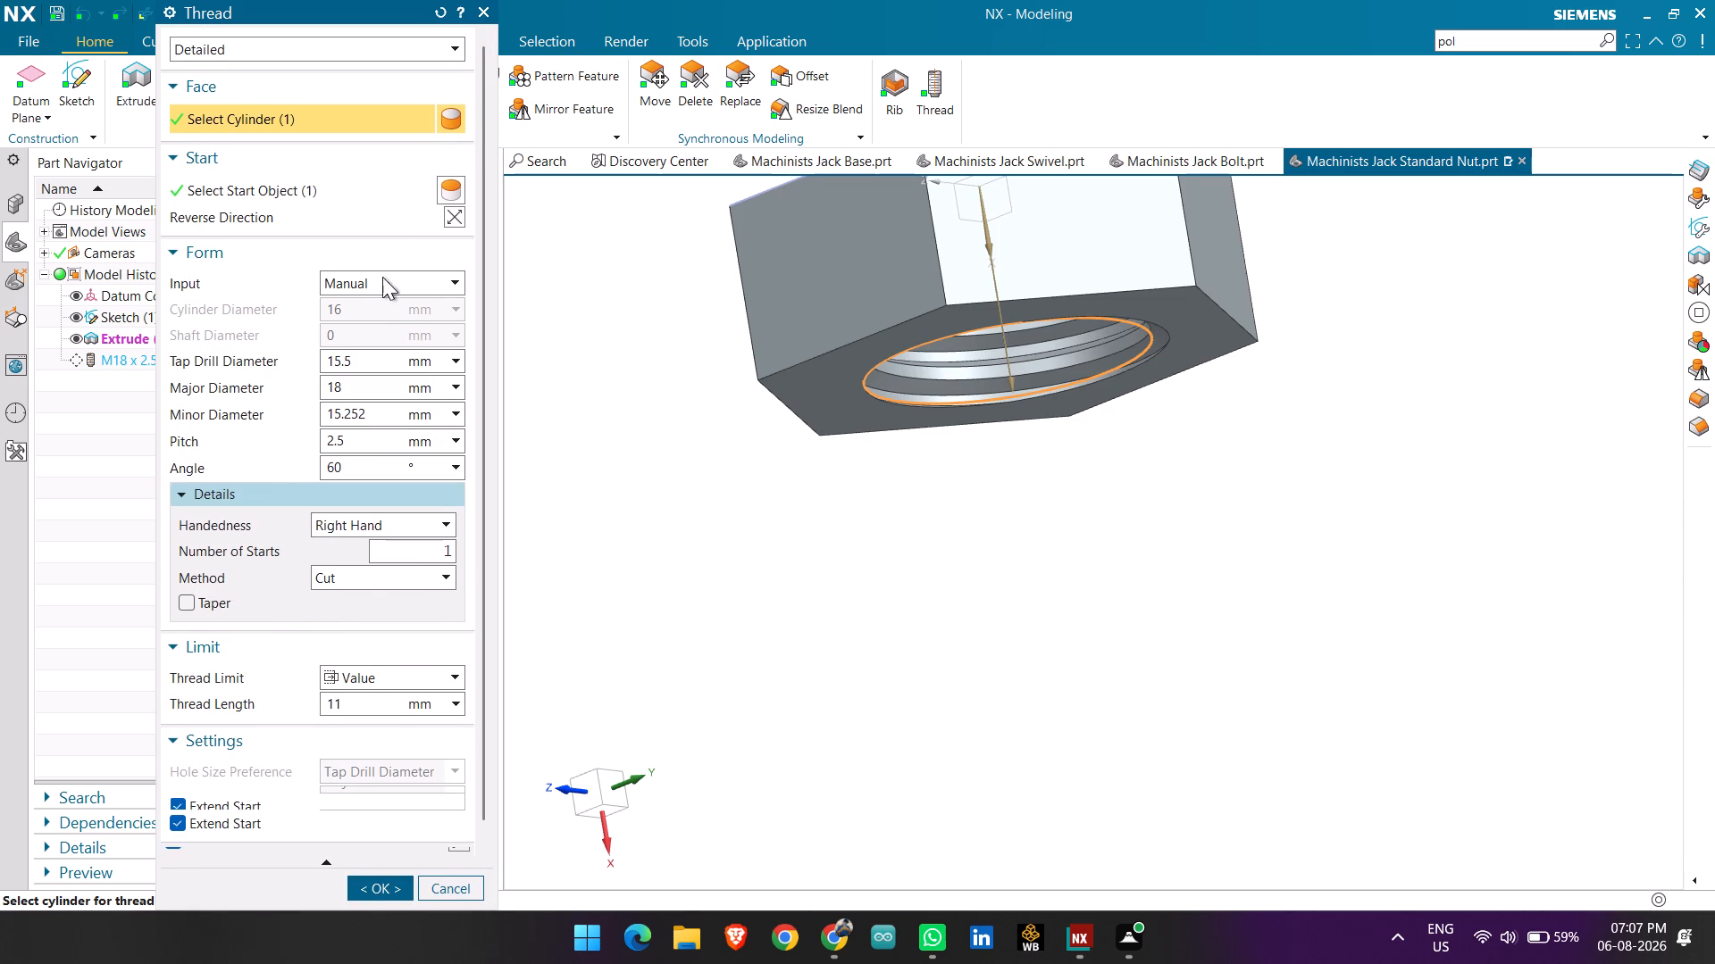
pyautogui.click(356, 893)
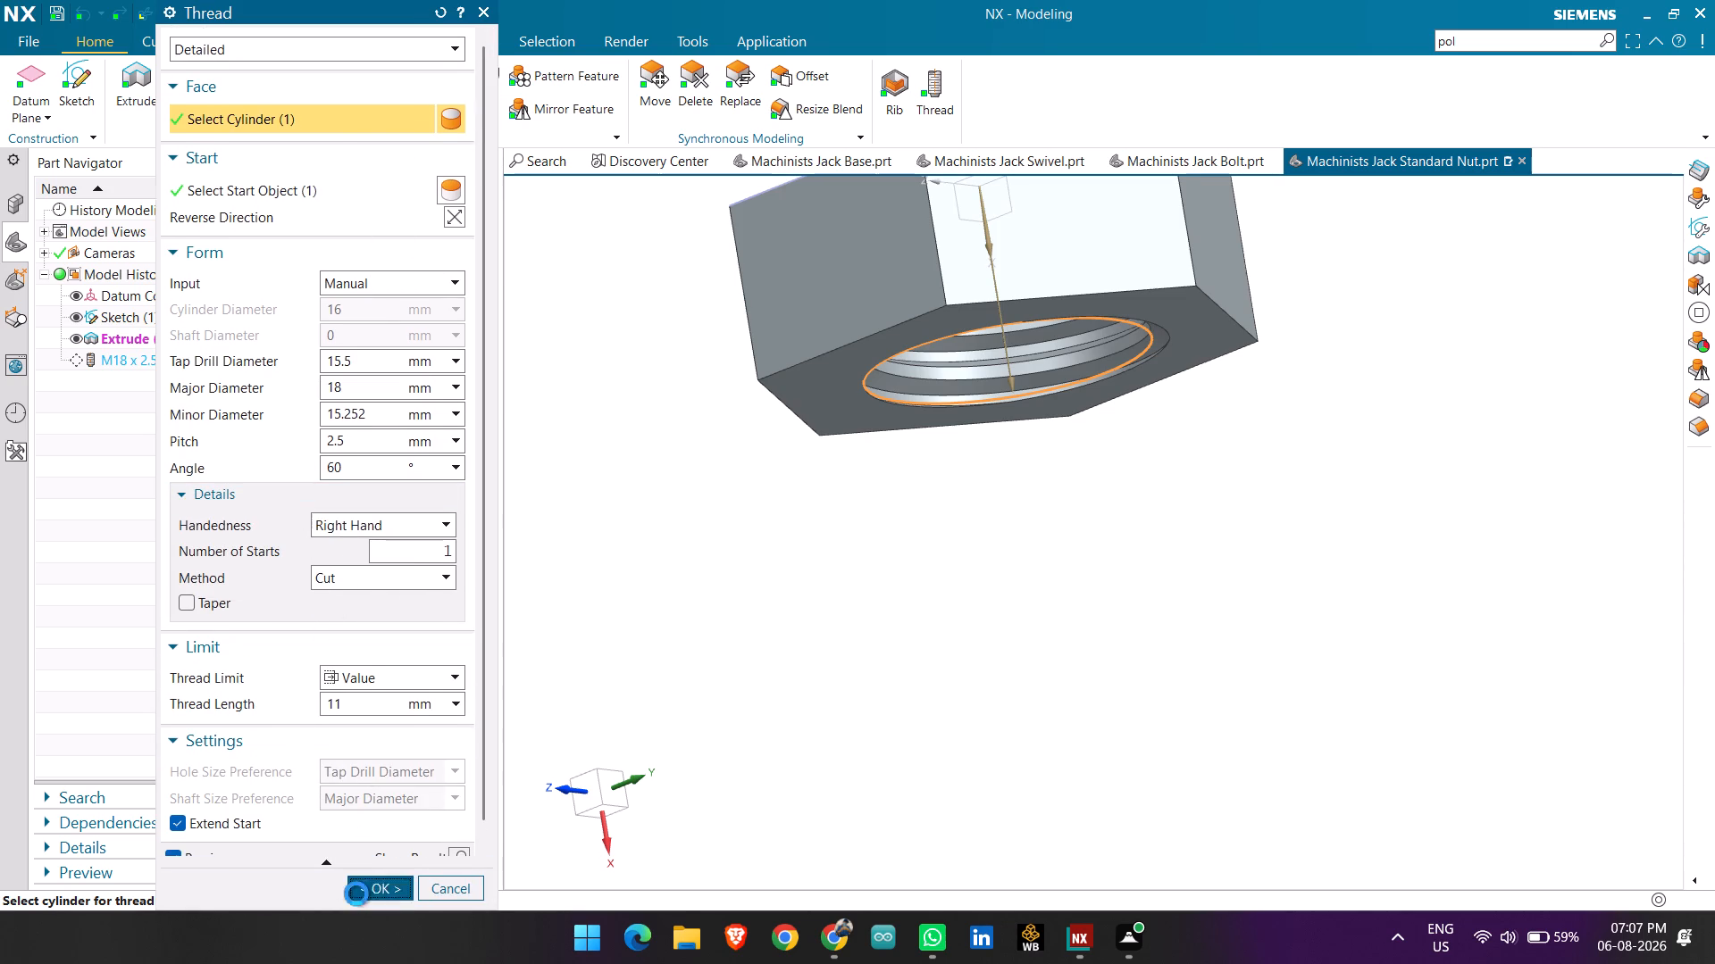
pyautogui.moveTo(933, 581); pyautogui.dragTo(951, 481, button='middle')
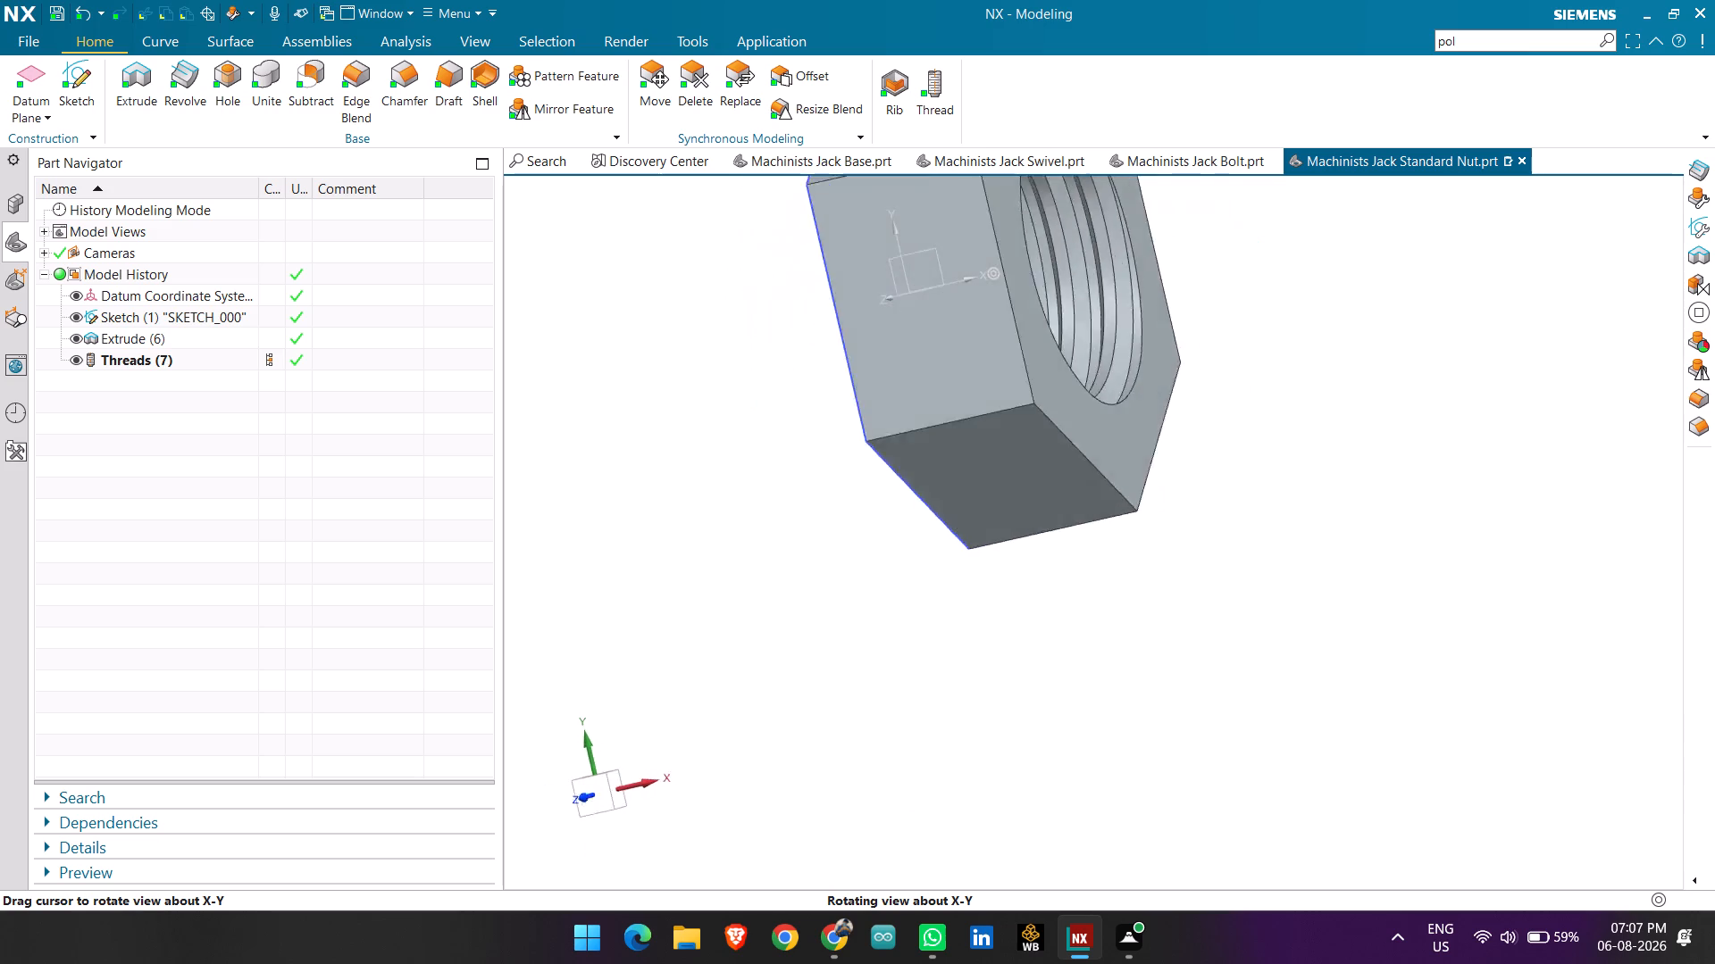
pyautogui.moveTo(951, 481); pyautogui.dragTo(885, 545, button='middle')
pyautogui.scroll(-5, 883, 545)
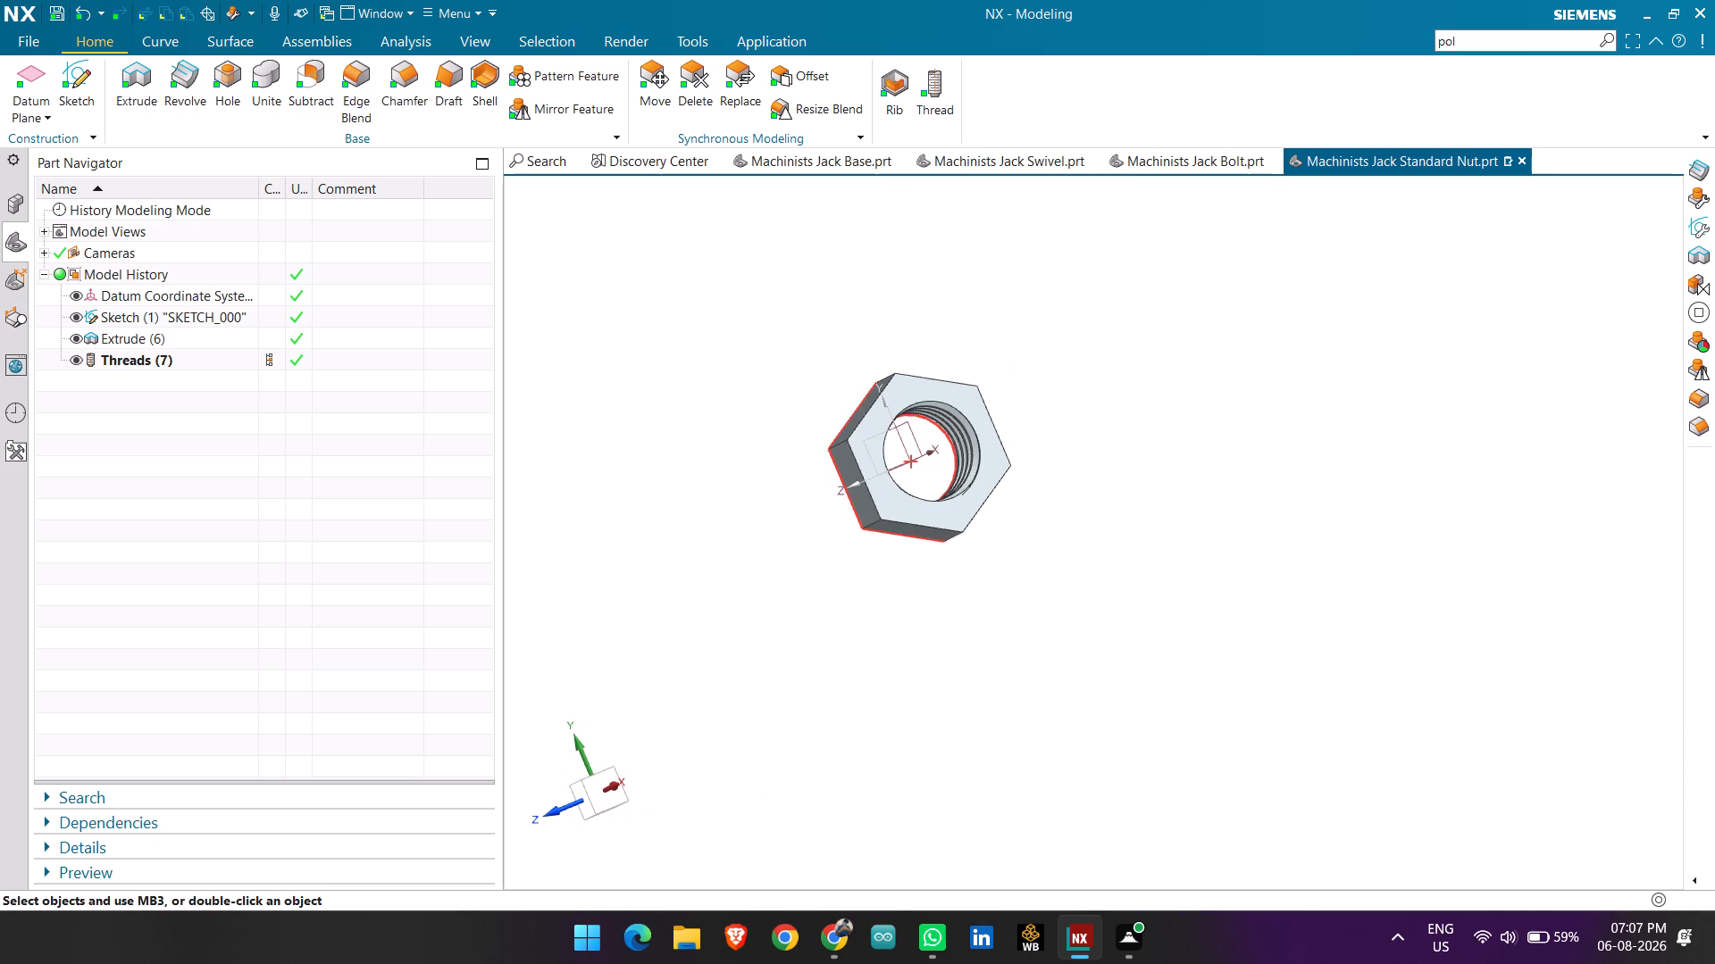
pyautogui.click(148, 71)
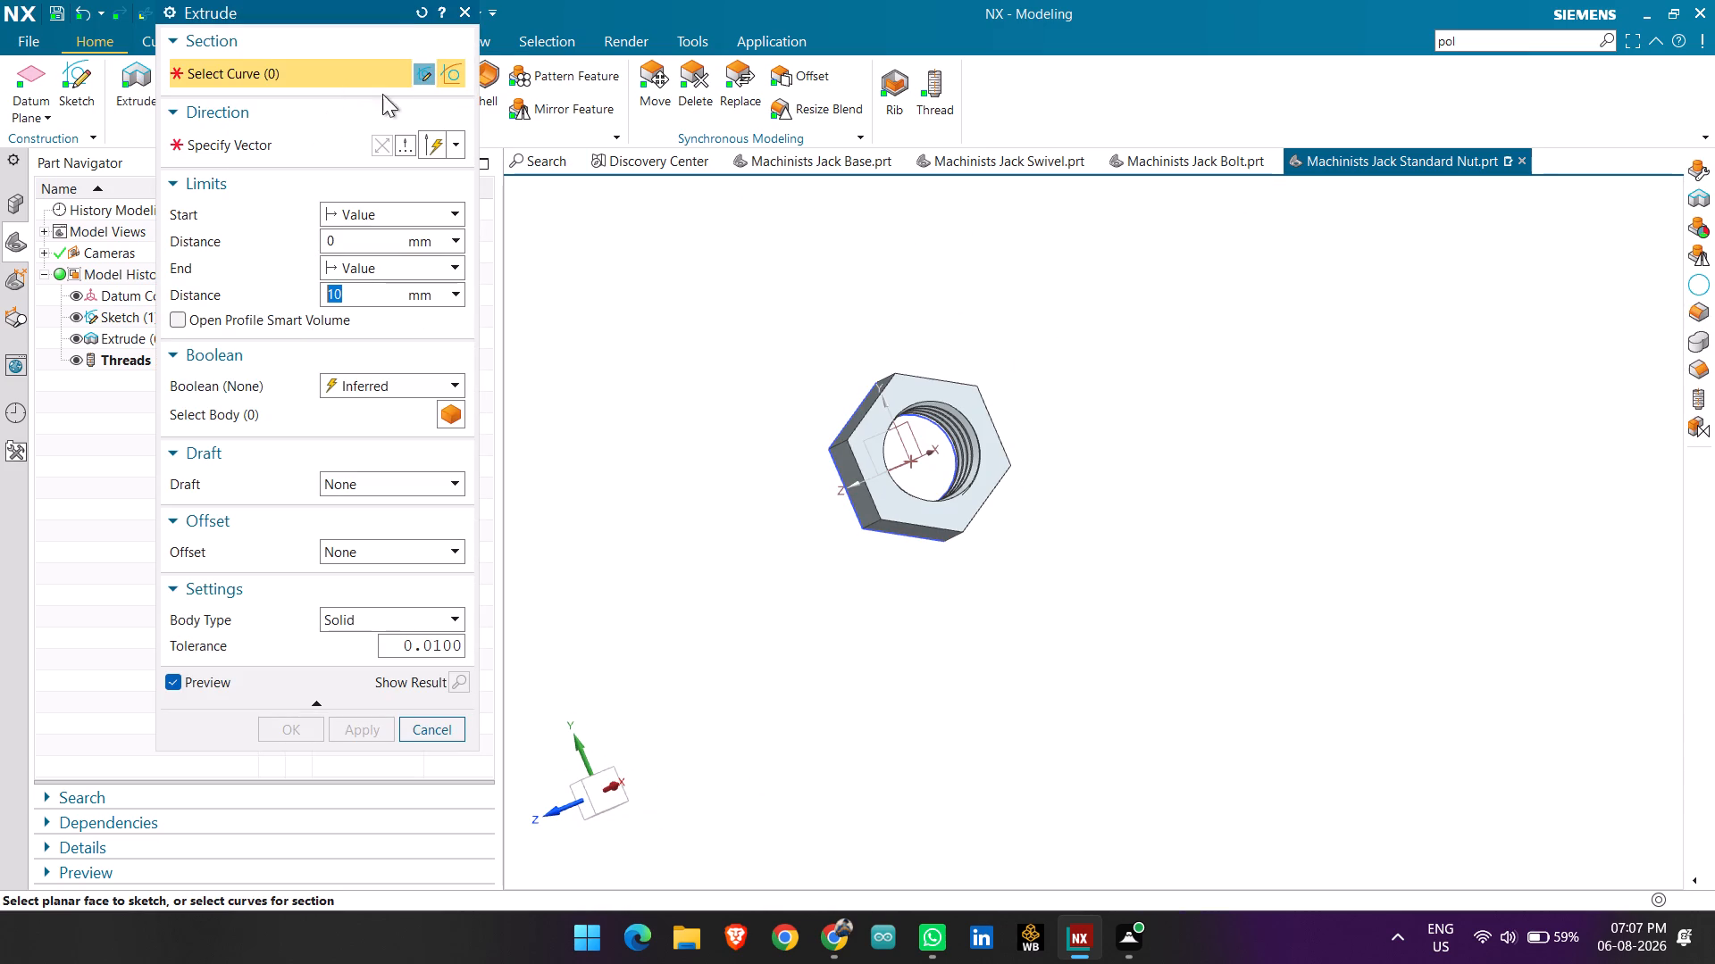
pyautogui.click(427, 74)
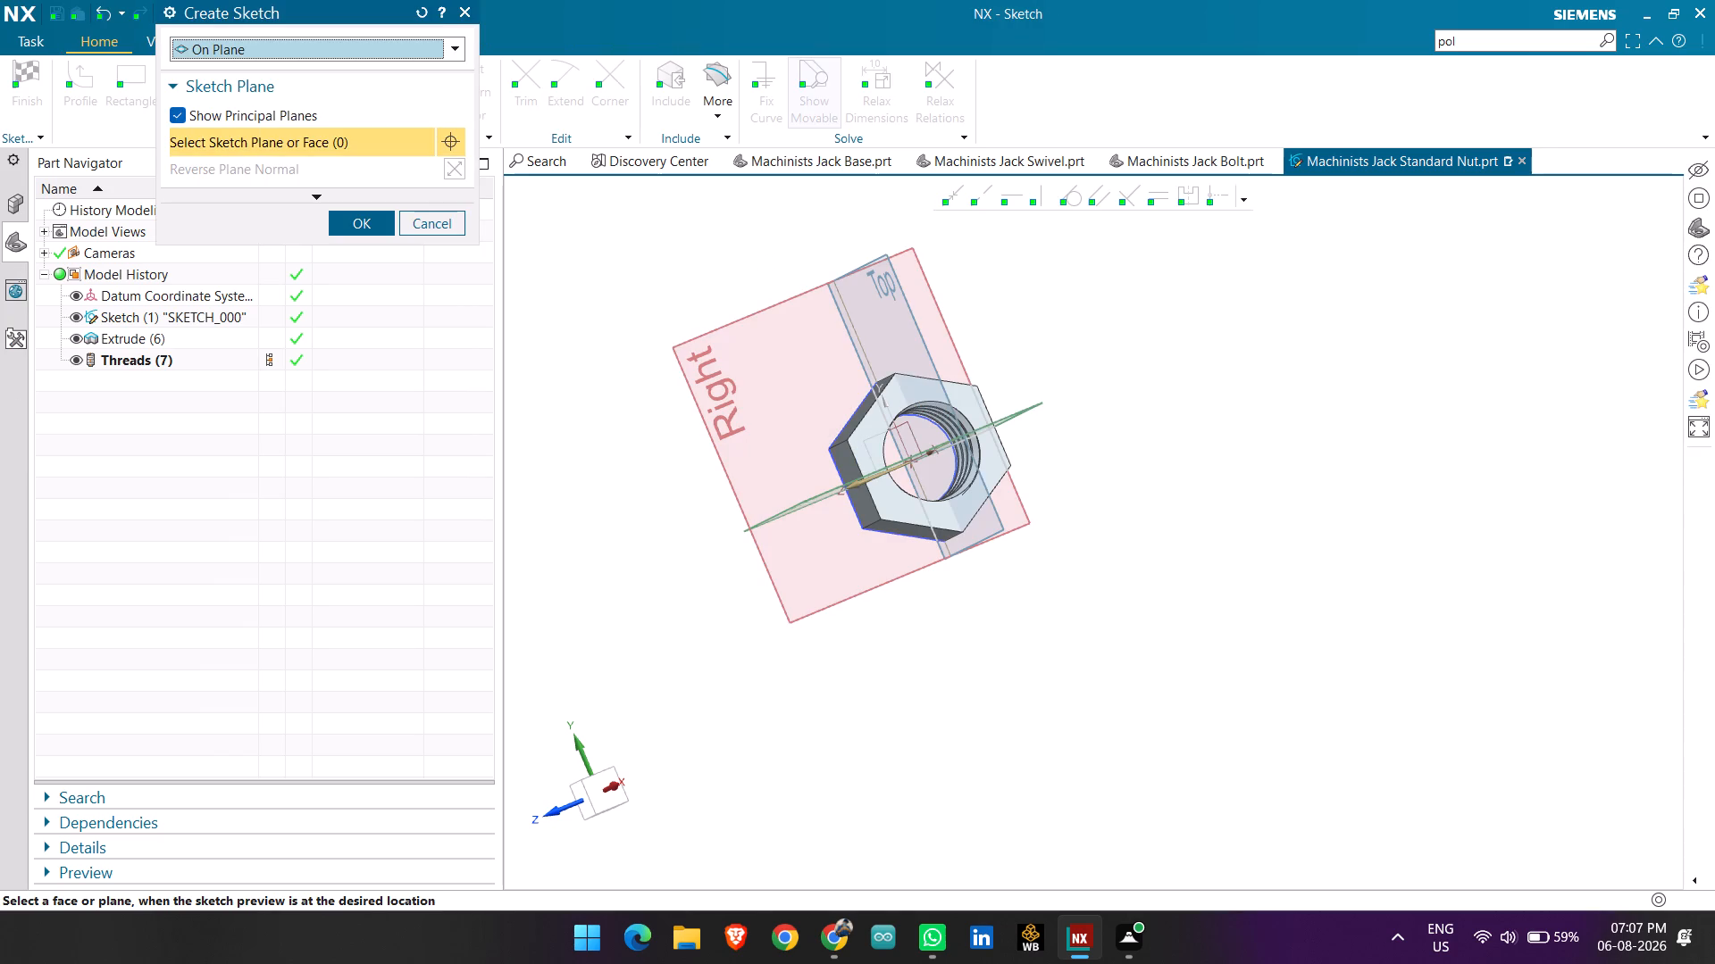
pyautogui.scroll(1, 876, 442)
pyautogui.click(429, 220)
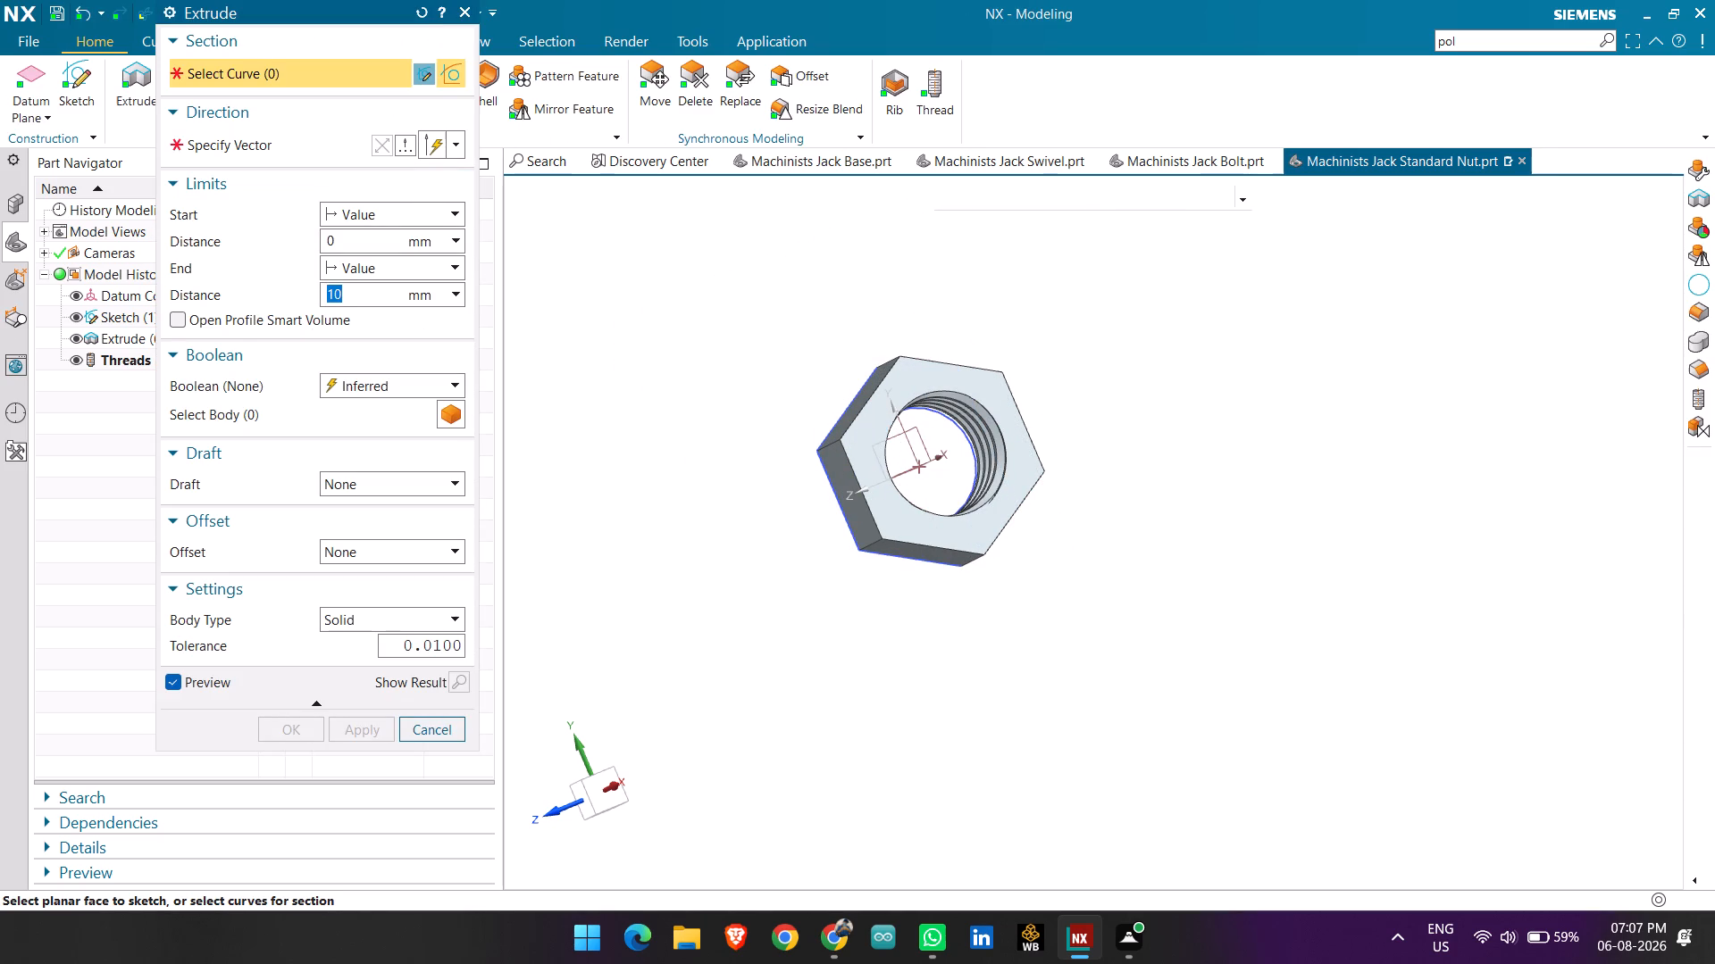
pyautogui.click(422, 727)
# Create a datum plane midway between the nut's two hexagonal end faces.
pyautogui.click(38, 84)
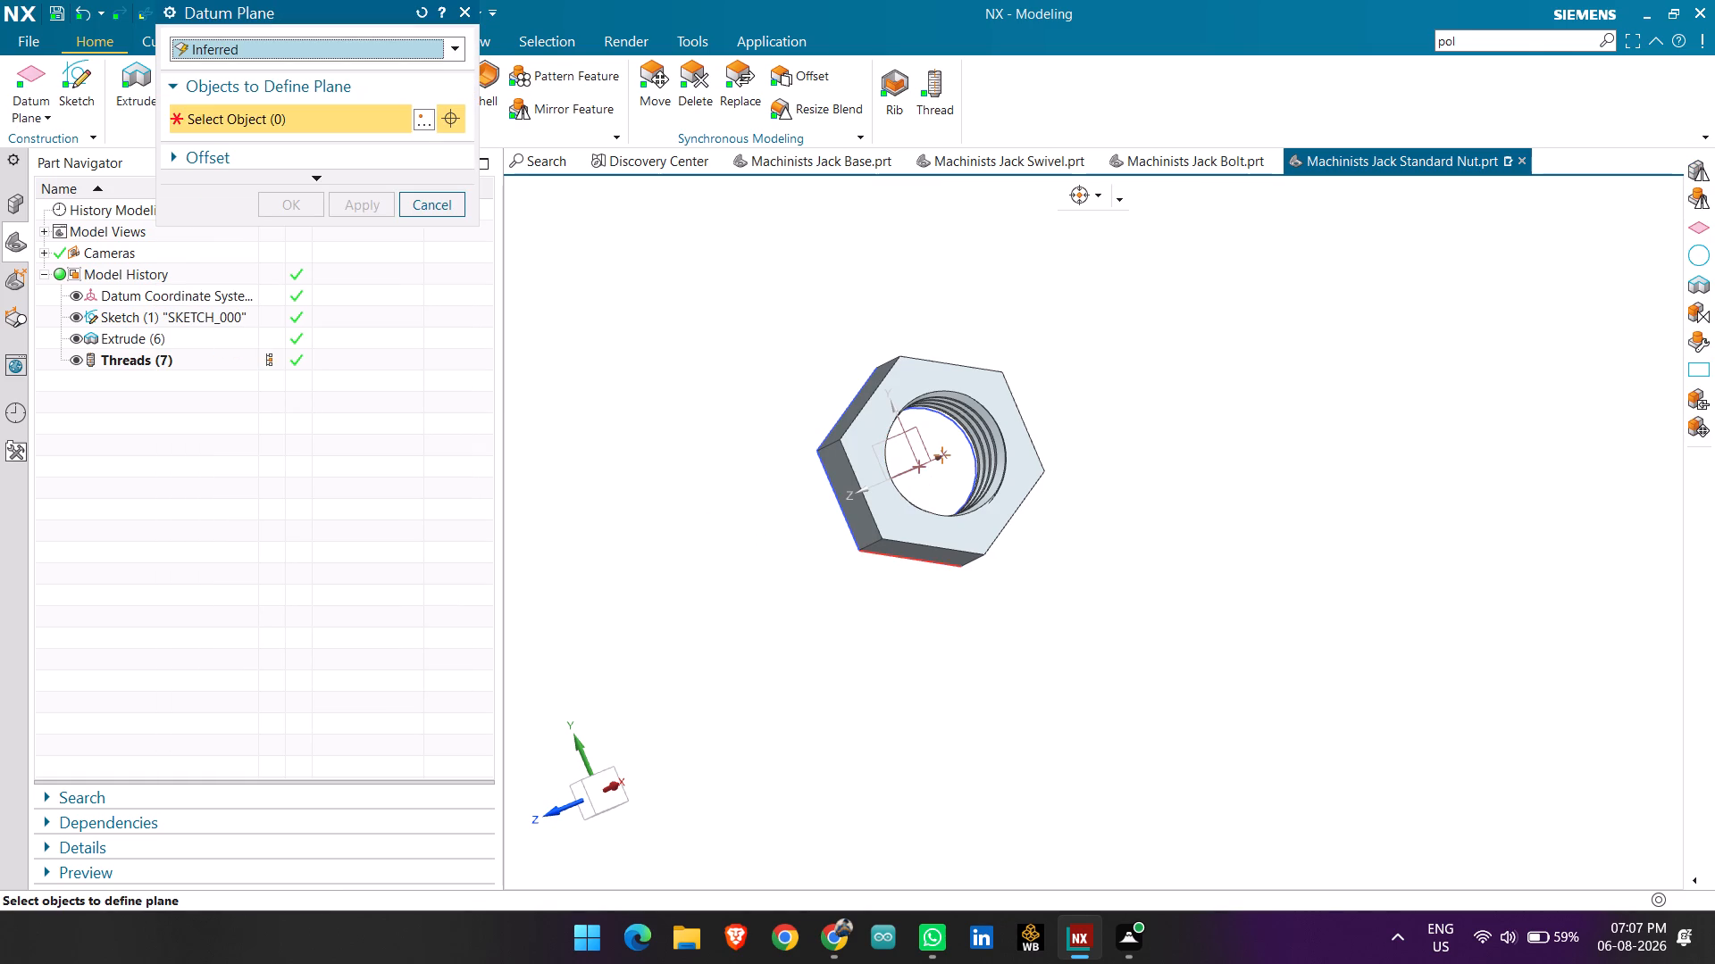
pyautogui.scroll(1, 891, 516)
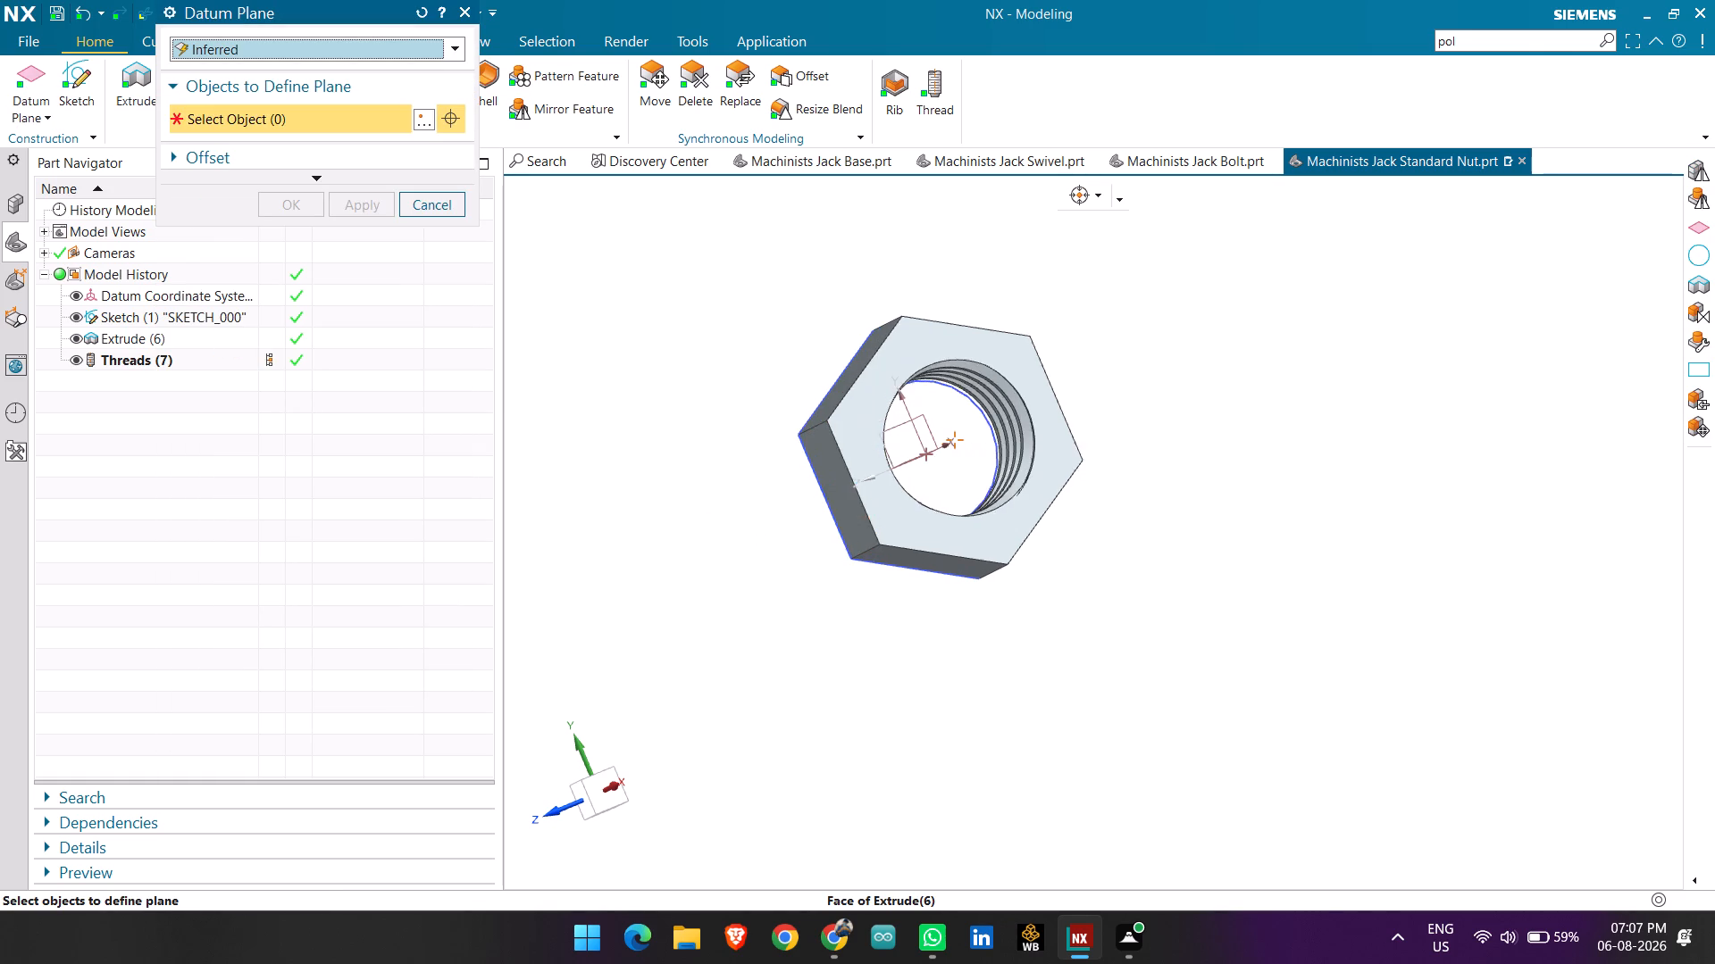
pyautogui.scroll(1, 893, 512)
pyautogui.click(897, 511)
pyautogui.moveTo(788, 551); pyautogui.dragTo(854, 532, button='middle')
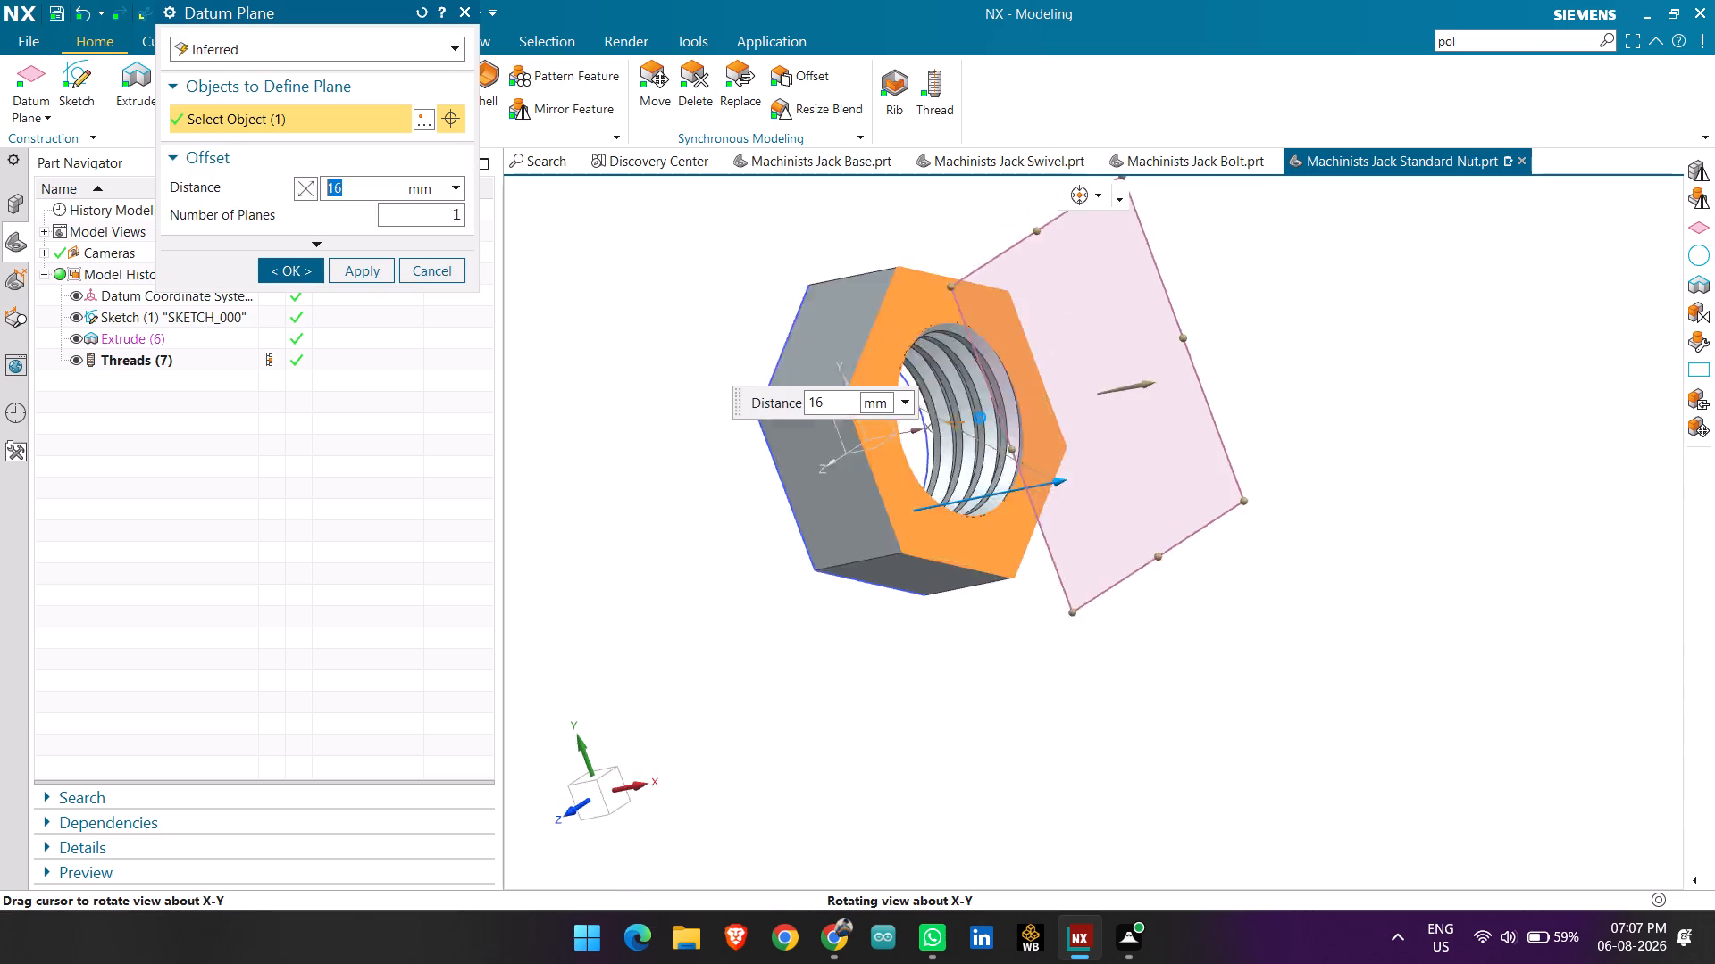
pyautogui.moveTo(854, 532); pyautogui.dragTo(933, 510, button='middle')
pyautogui.click(904, 536)
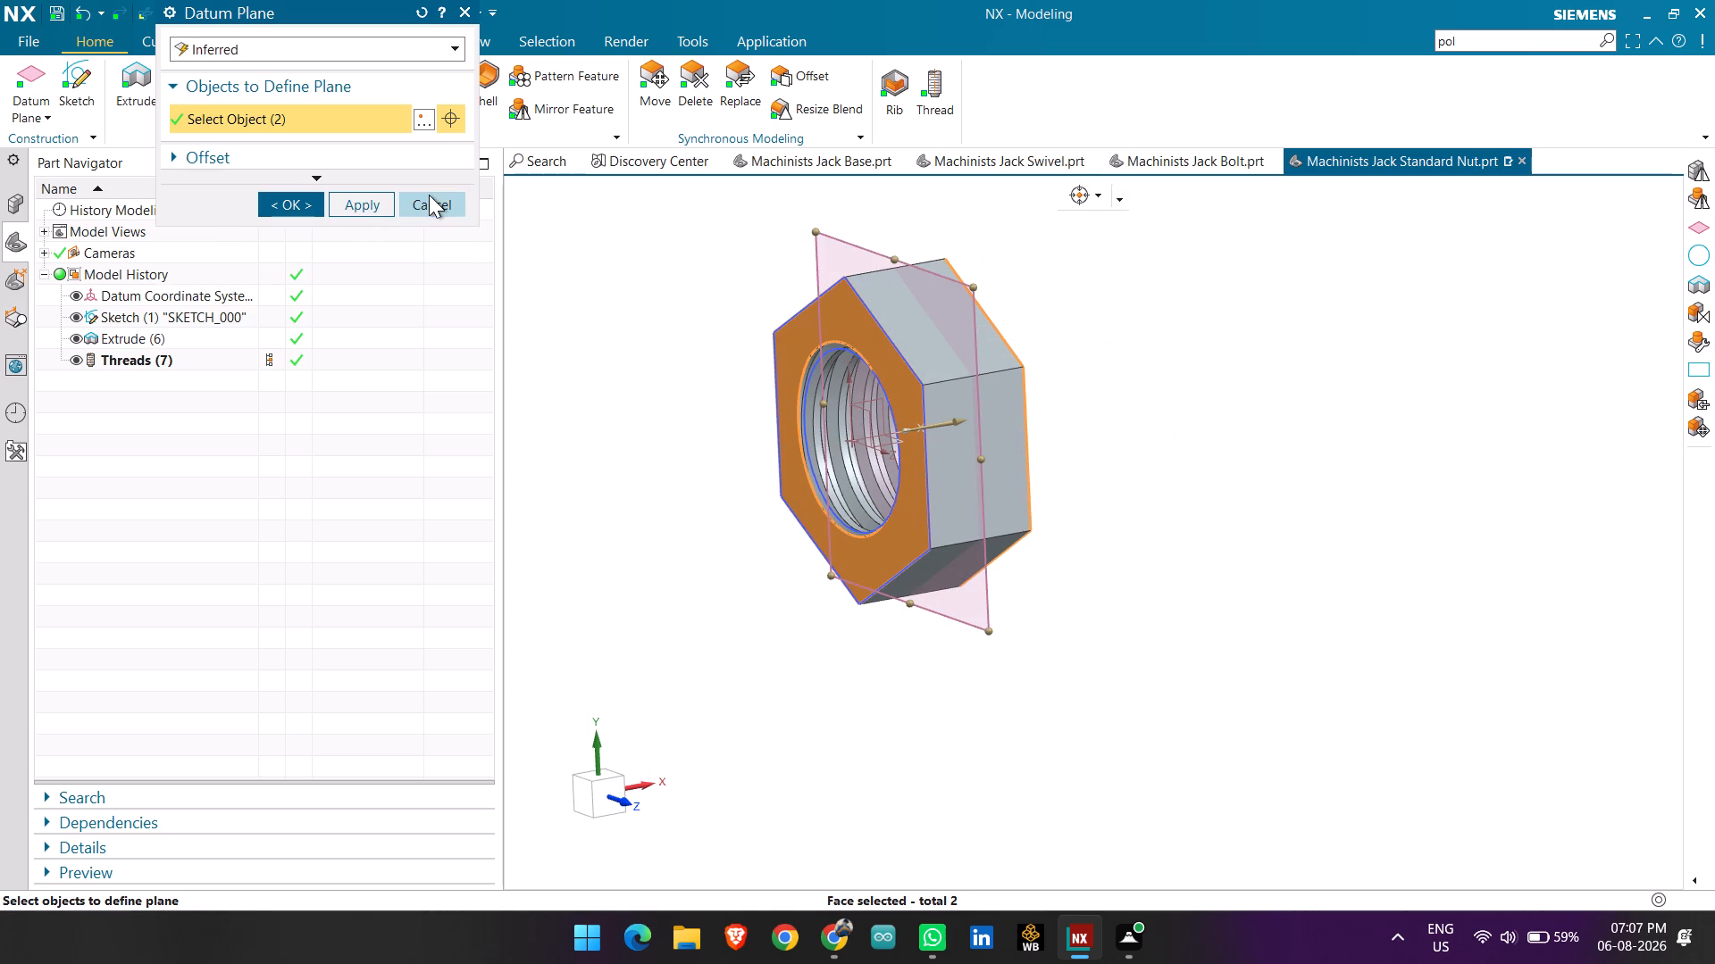
pyautogui.click(314, 199)
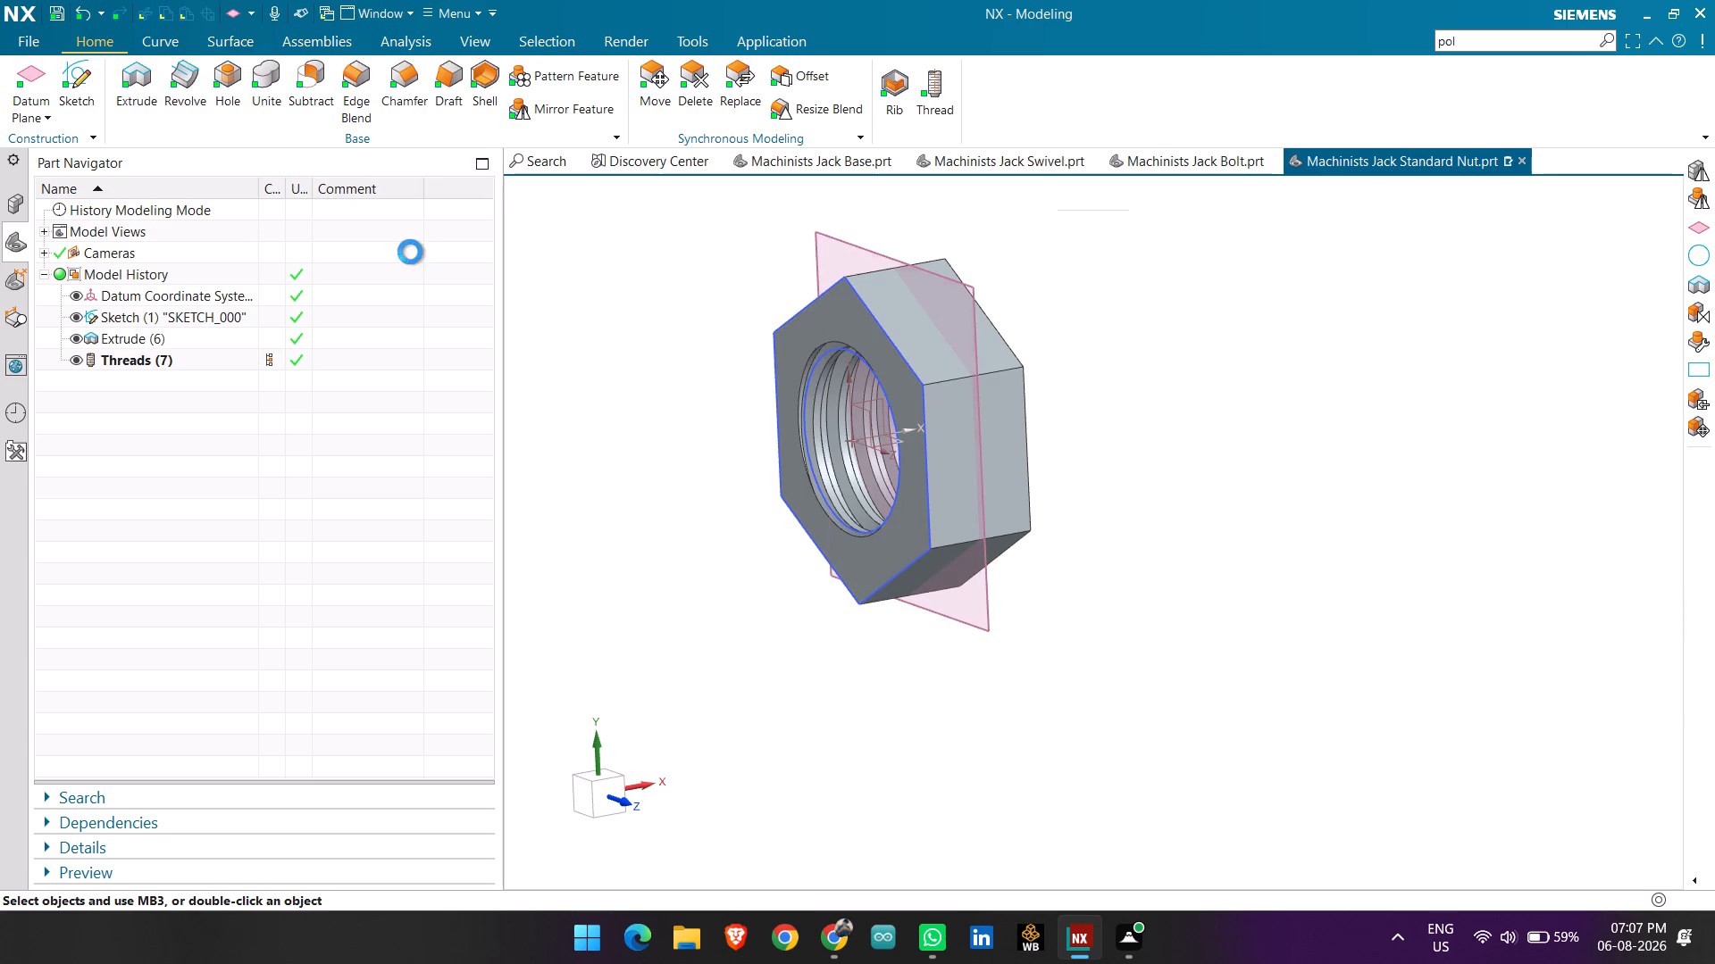
# Hide the midway datum plane.
pyautogui.click(76, 382)
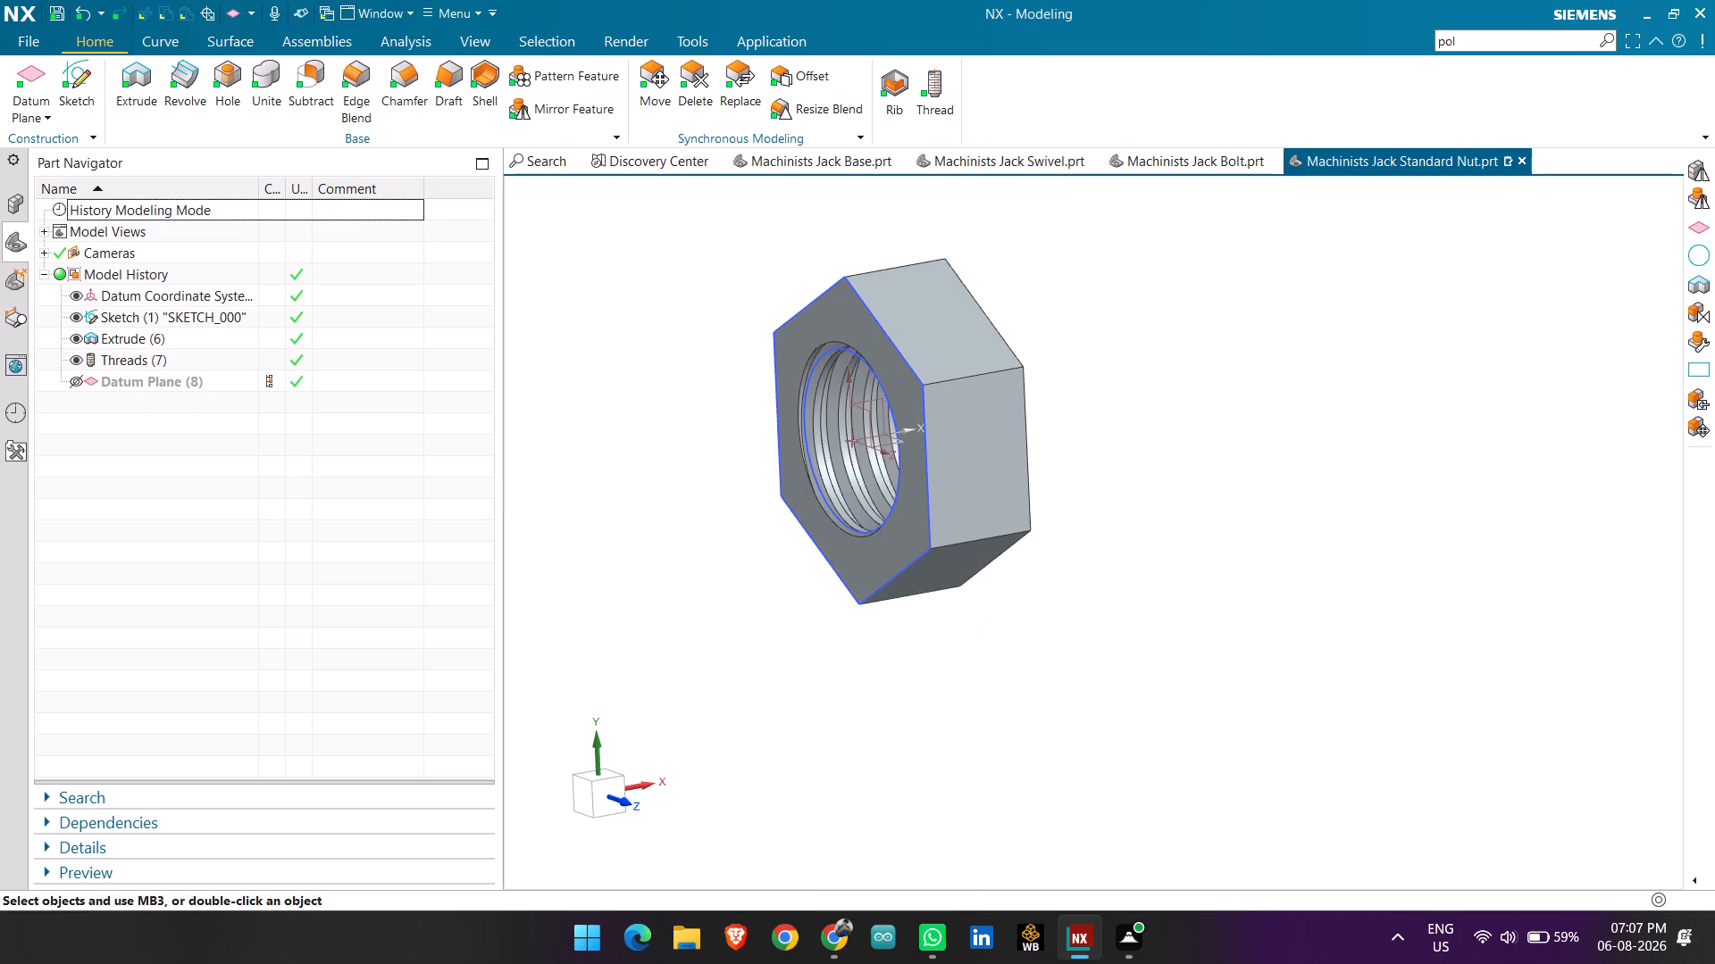
# Start a new sketch on the nut's hexagonal end face opposite the base sketch.
pyautogui.moveTo(1142, 586); pyautogui.dragTo(985, 579, button='middle')
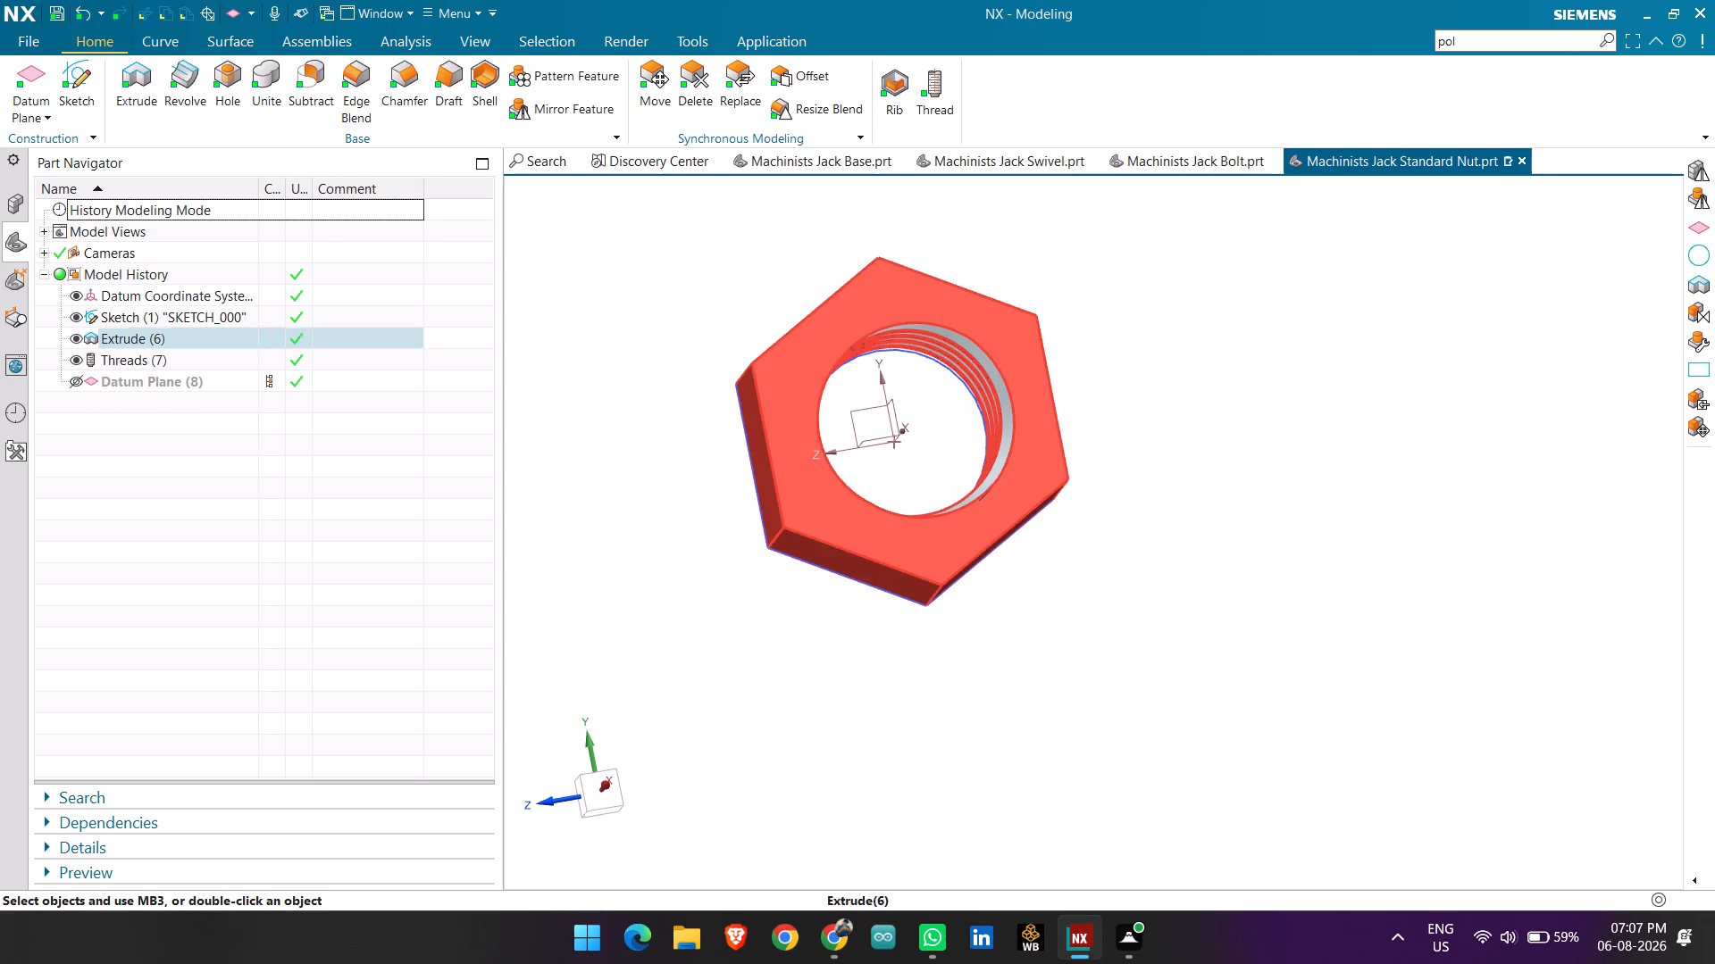
pyautogui.click(95, 71)
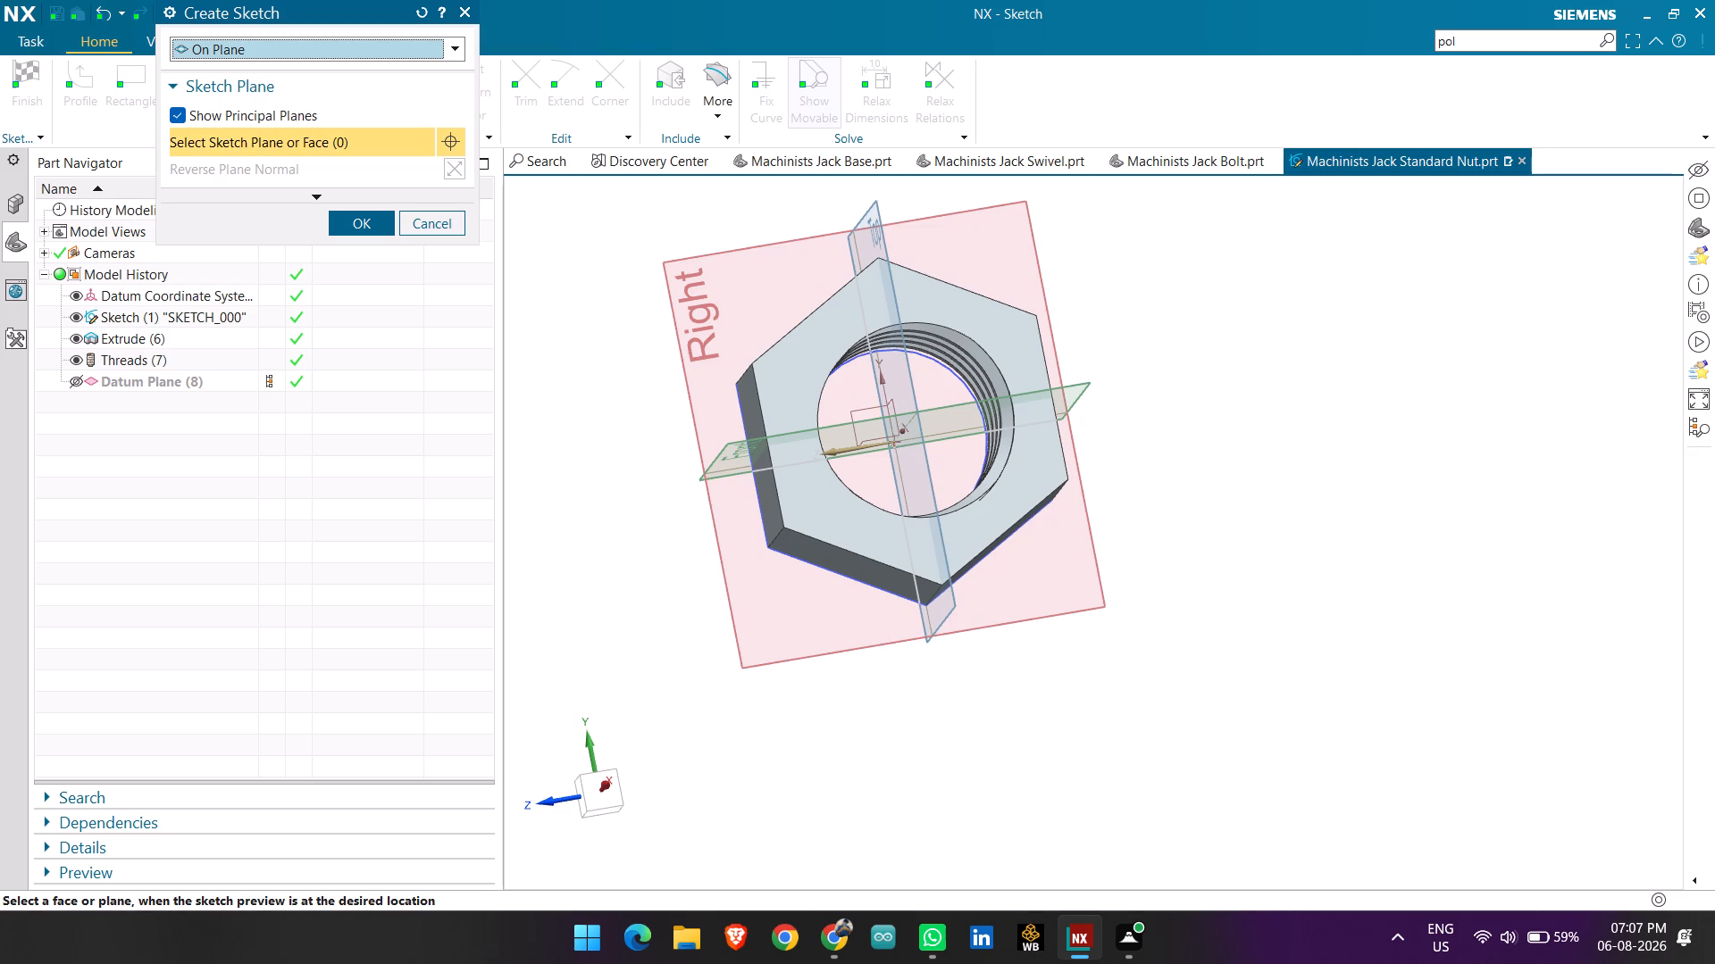
pyautogui.click(847, 517)
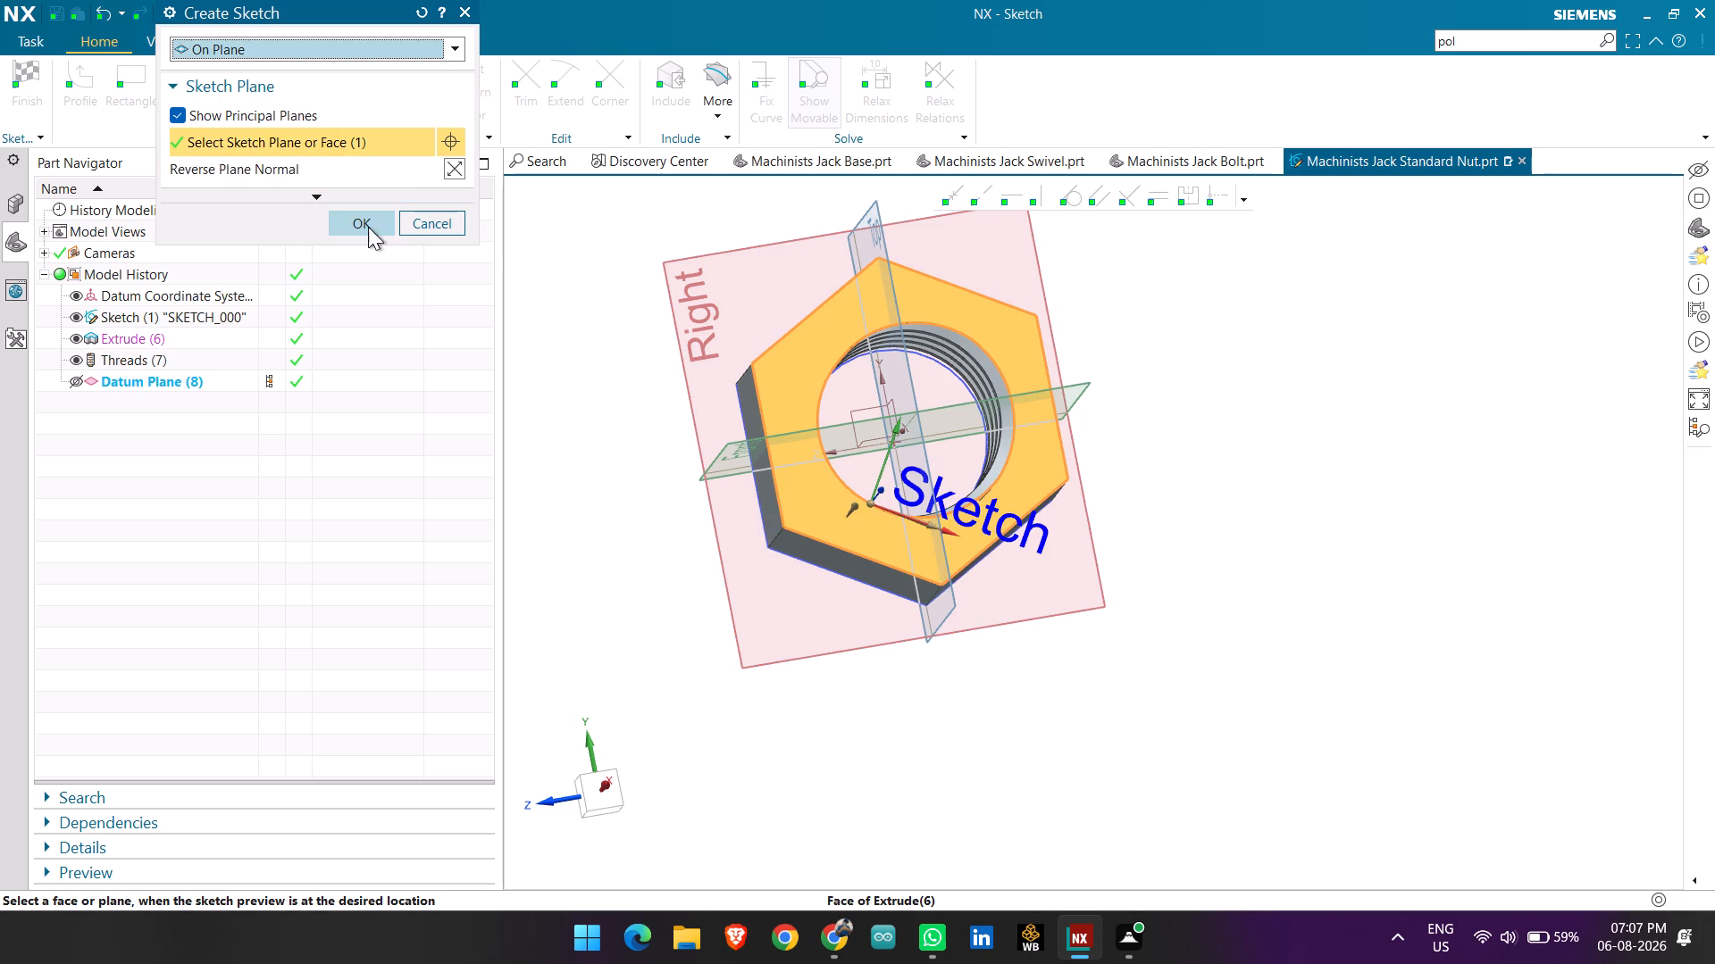
pyautogui.click(368, 227)
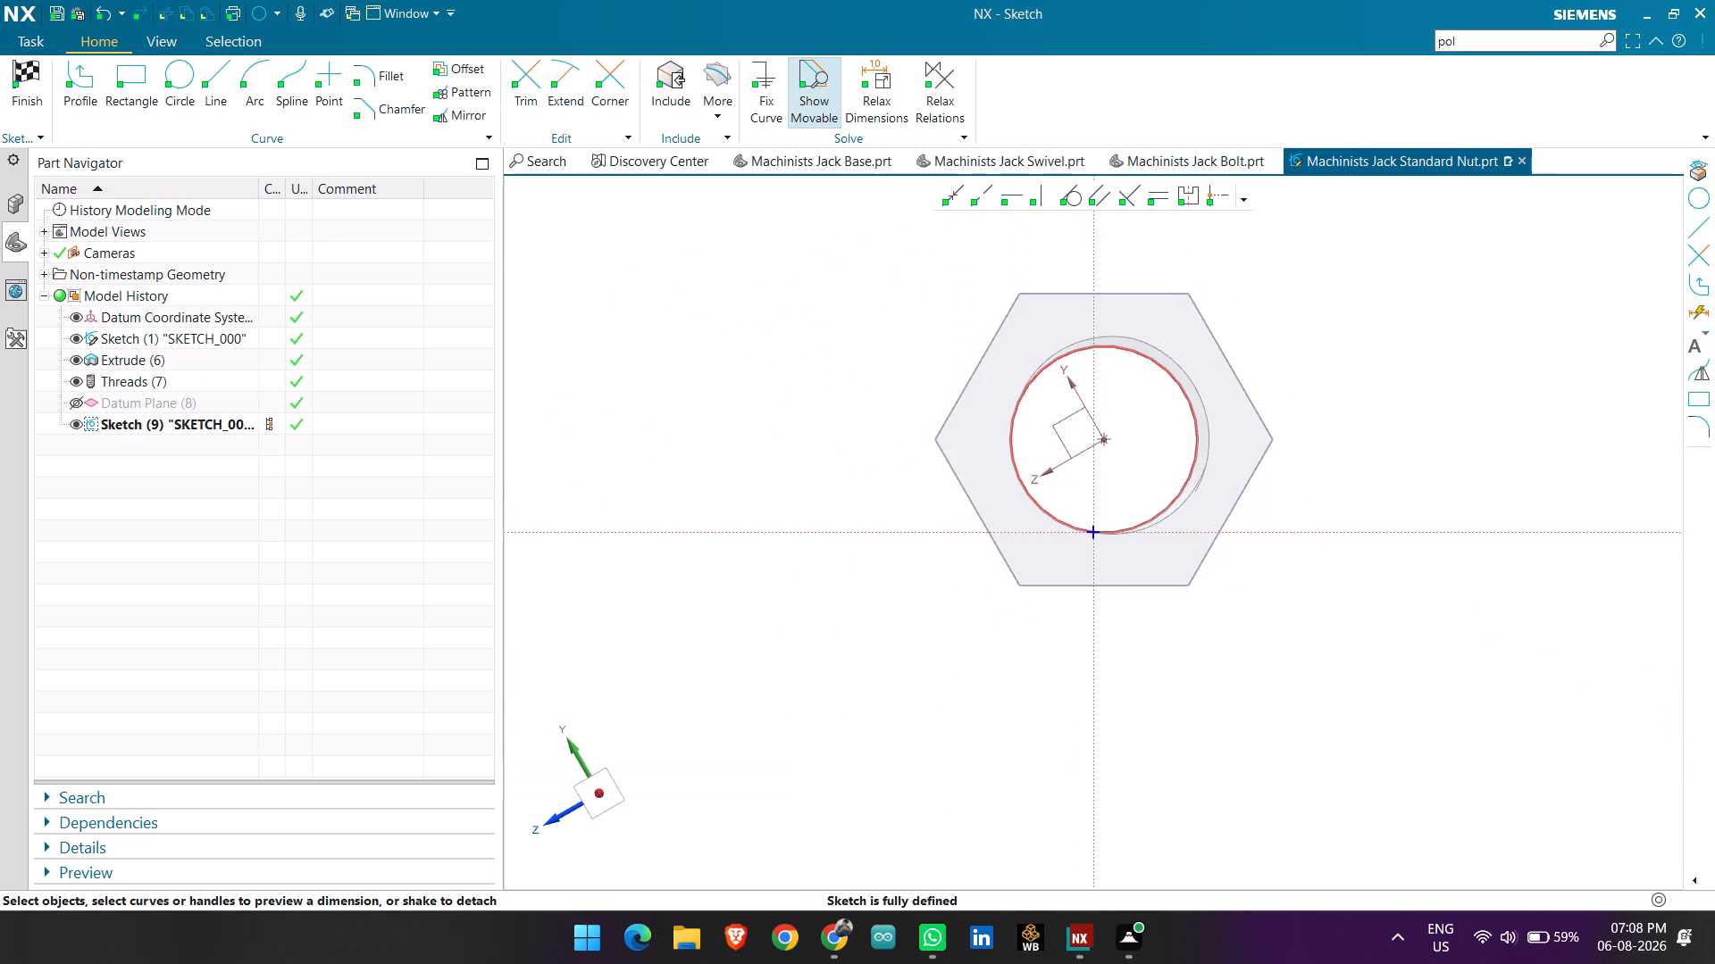
# Project the bore's circular edge into the sketch as an associative curve.
pyautogui.click(732, 85)
pyautogui.click(790, 168)
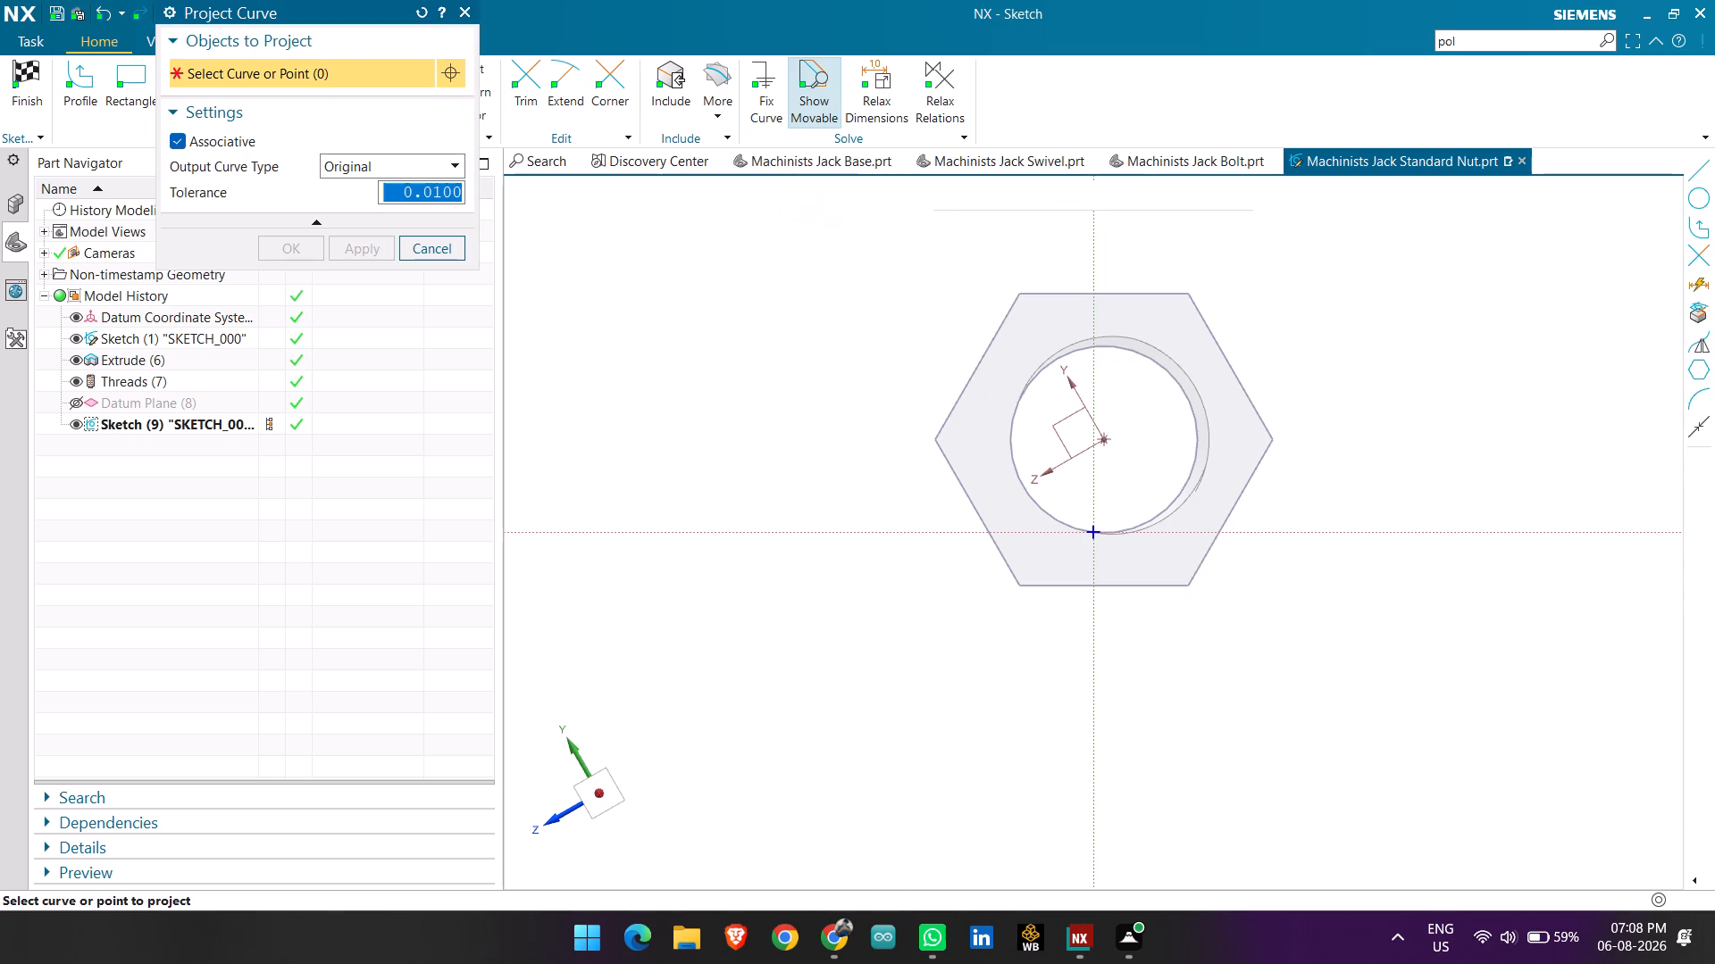
pyautogui.scroll(1, 1189, 458)
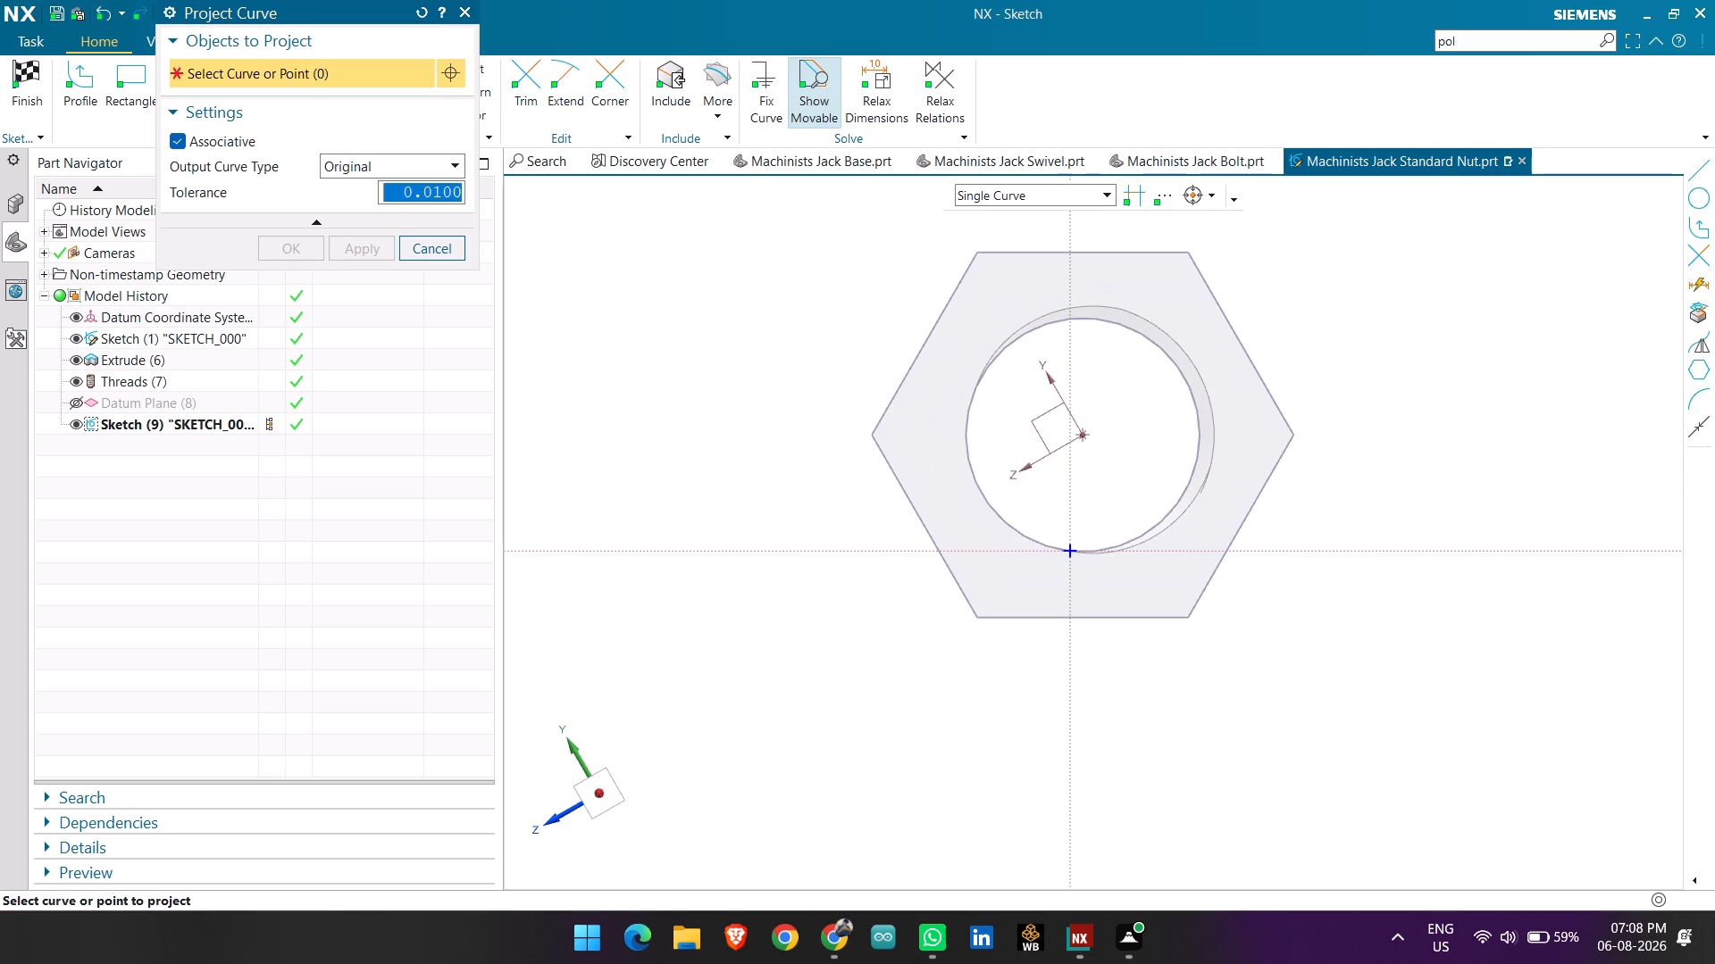
pyautogui.click(1190, 461)
pyautogui.click(282, 238)
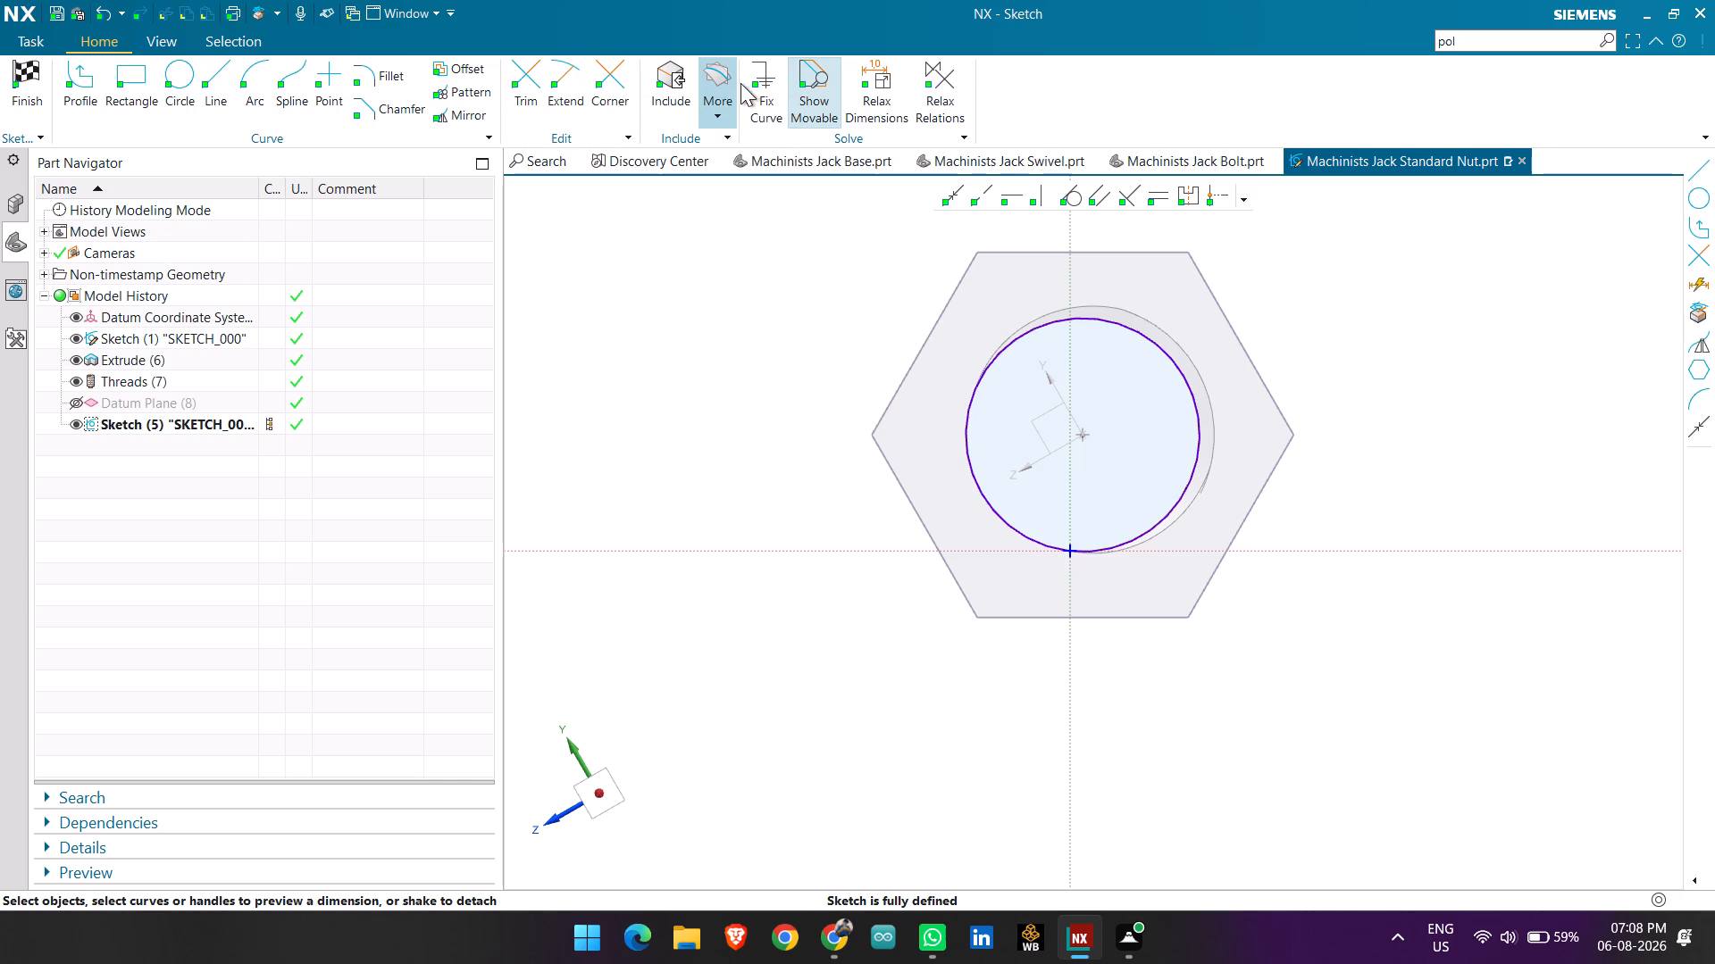
# Project two adjacent edges of the nut's hexagonal outline into the sketch as associative curves.
pyautogui.click(712, 83)
pyautogui.click(740, 165)
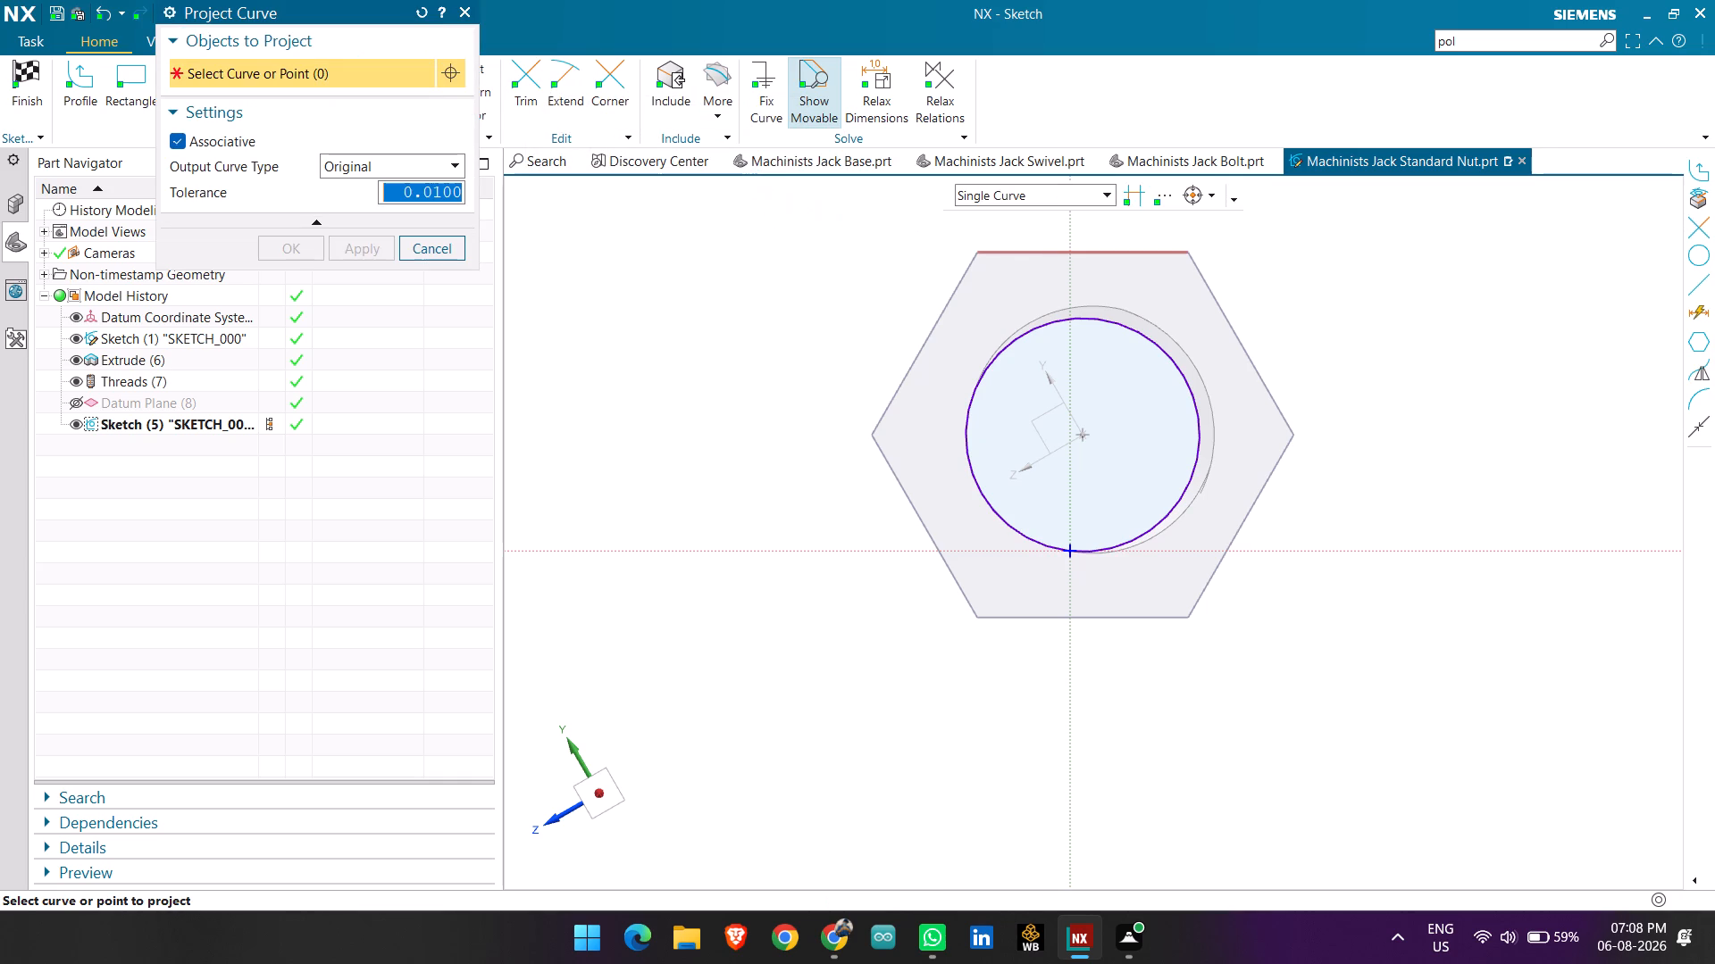
pyautogui.click(1029, 260)
pyautogui.click(933, 327)
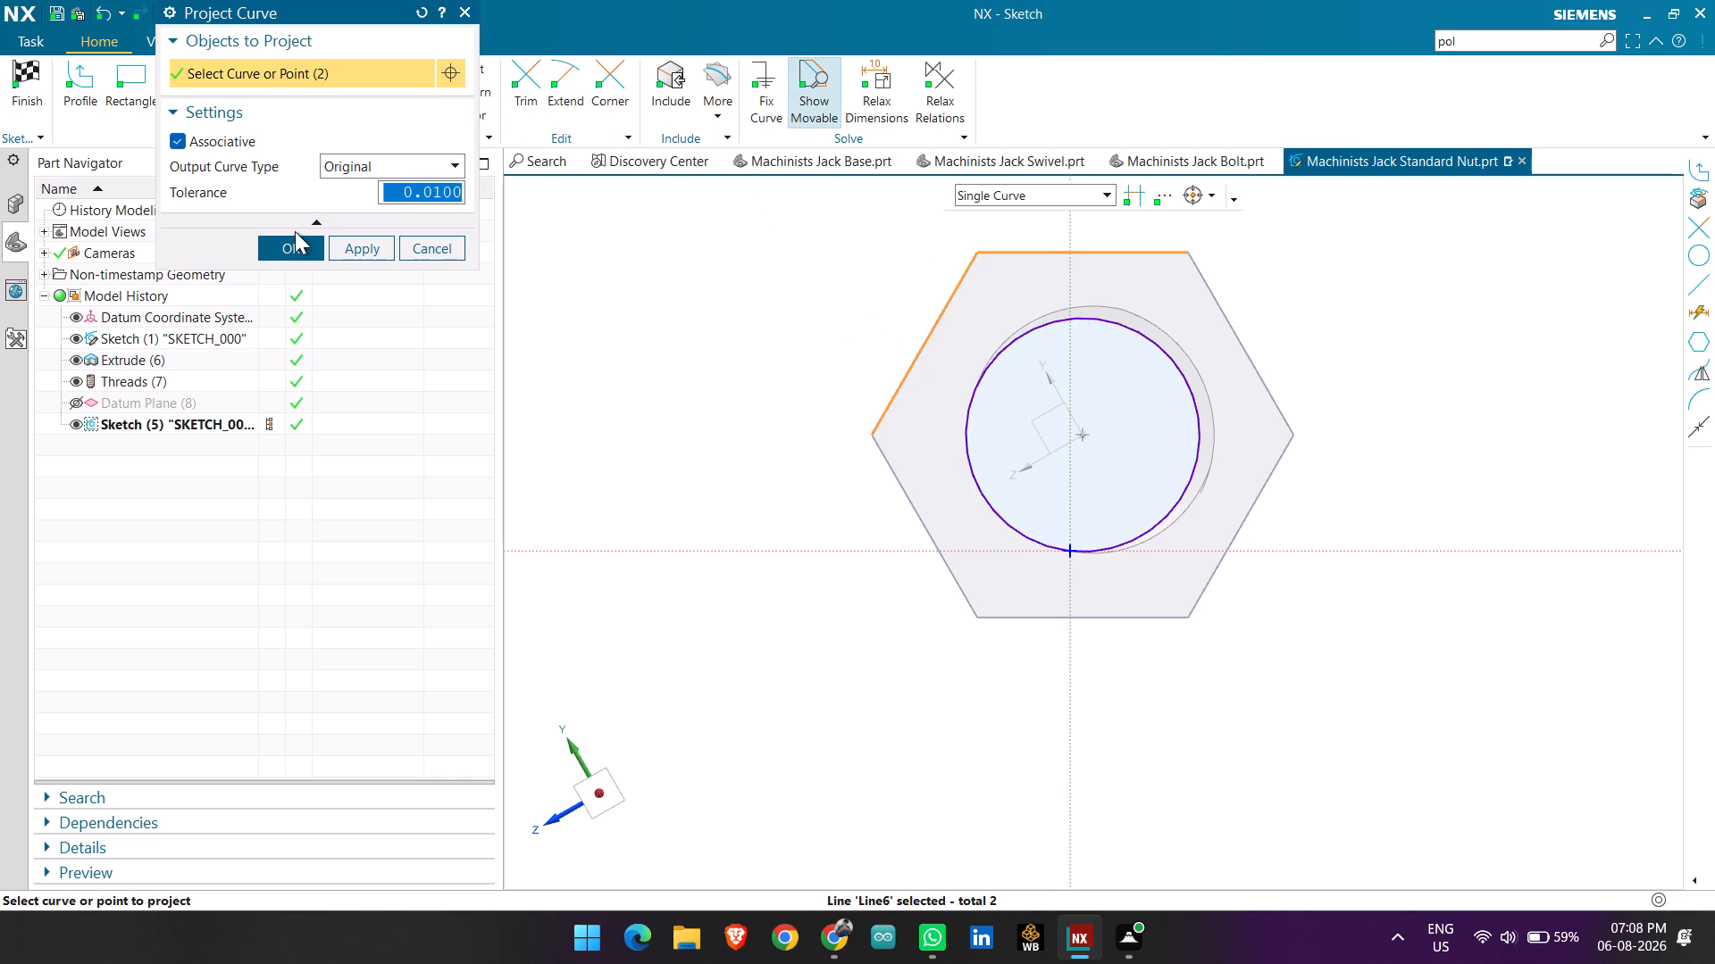
pyautogui.click(287, 253)
# Sketch a 25 mm diameter circle centred on the nut's bore and touching the projected hexagon edge.
pyautogui.click(184, 80)
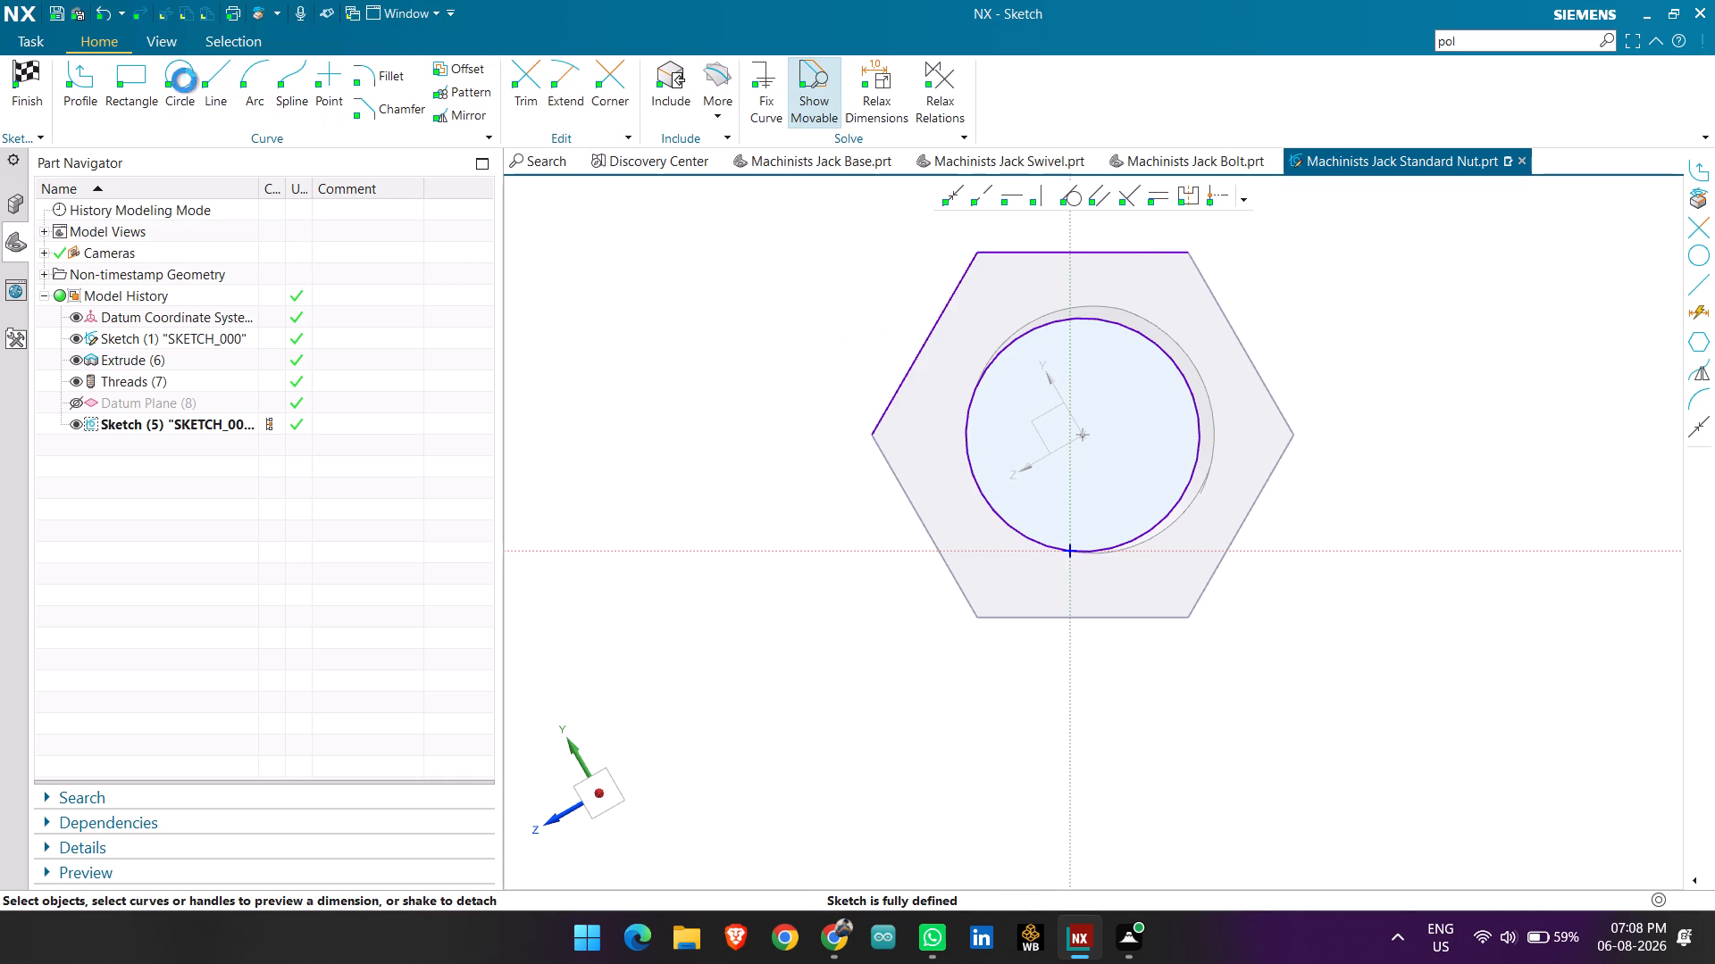
pyautogui.click(1089, 437)
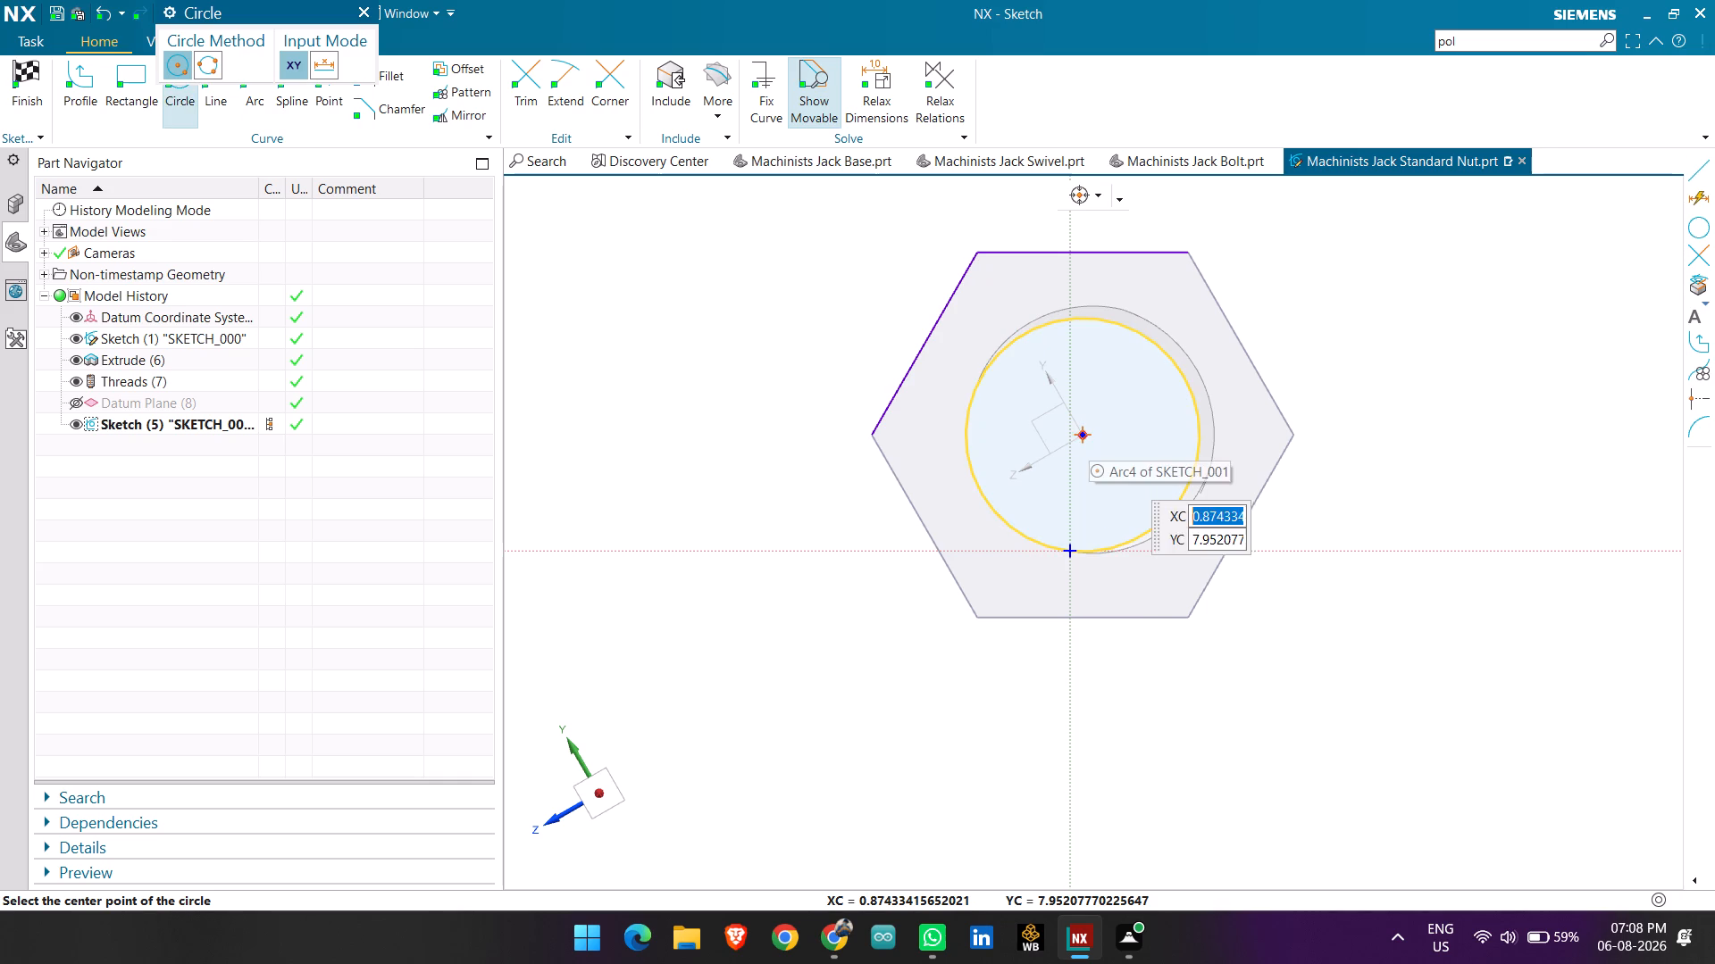
pyautogui.click(1080, 253)
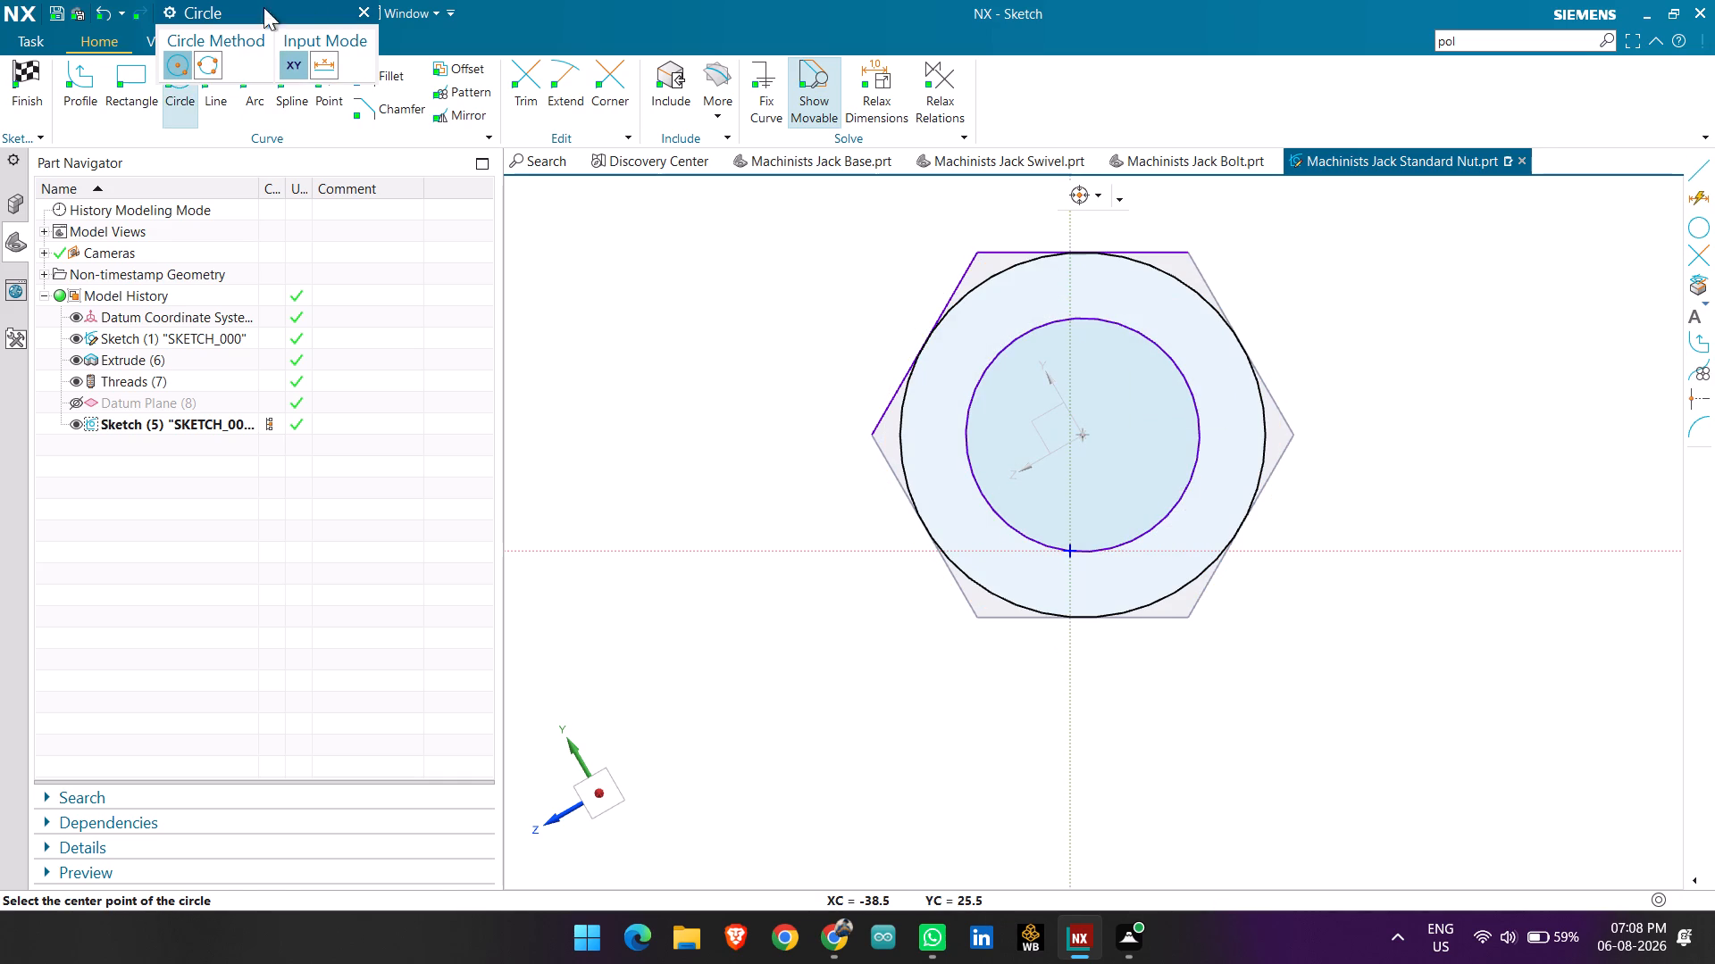
pyautogui.click(370, 10)
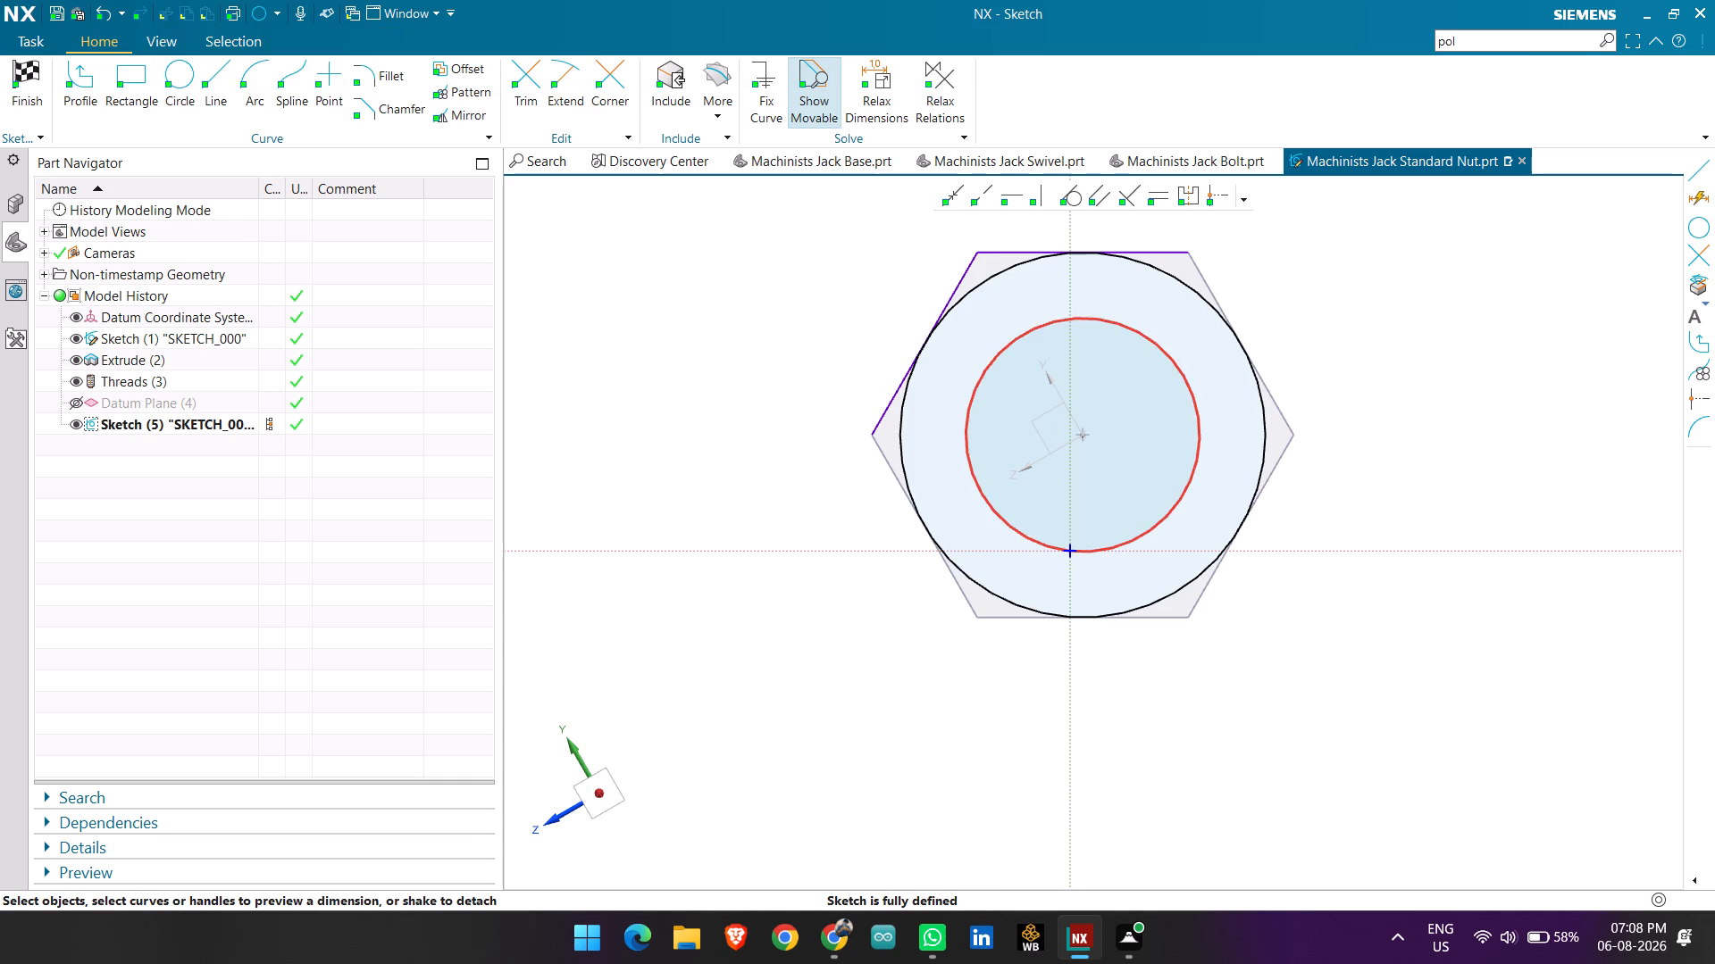
# Convert the projected bore circle and two projected hexagon edges to reference geometry, and finish the sketch.
pyautogui.rightClick(1002, 364)
pyautogui.click(1013, 343)
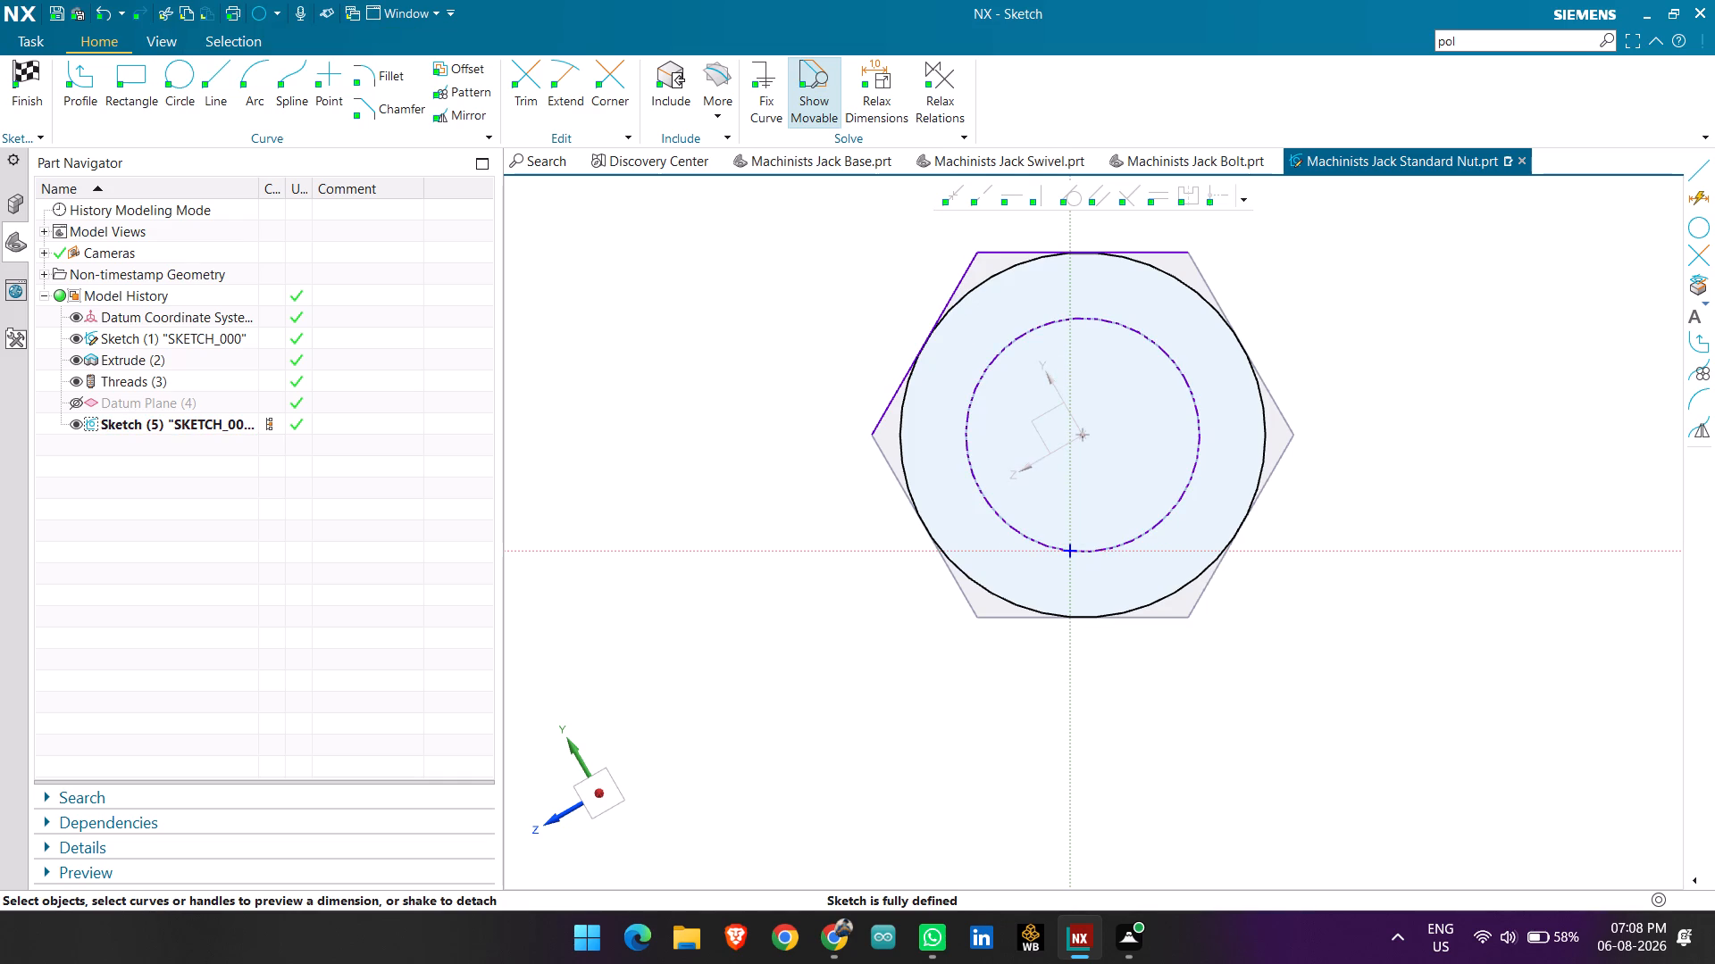
pyautogui.rightClick(966, 272)
pyautogui.click(977, 255)
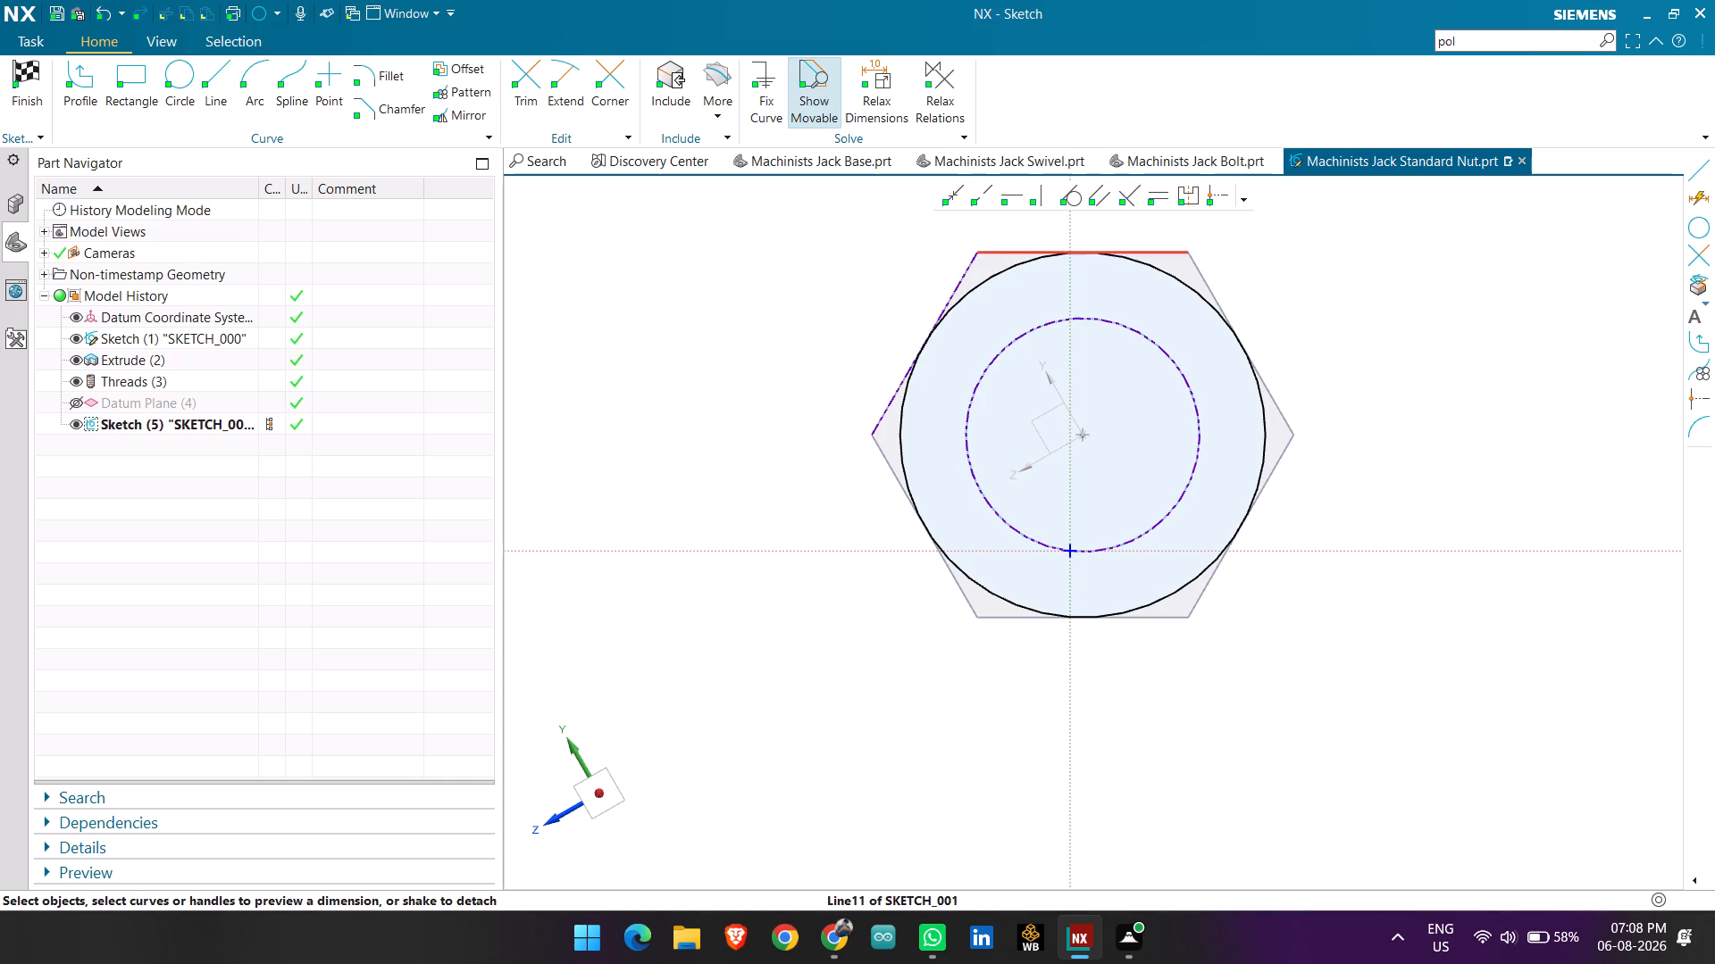
pyautogui.rightClick(1010, 248)
pyautogui.click(1027, 229)
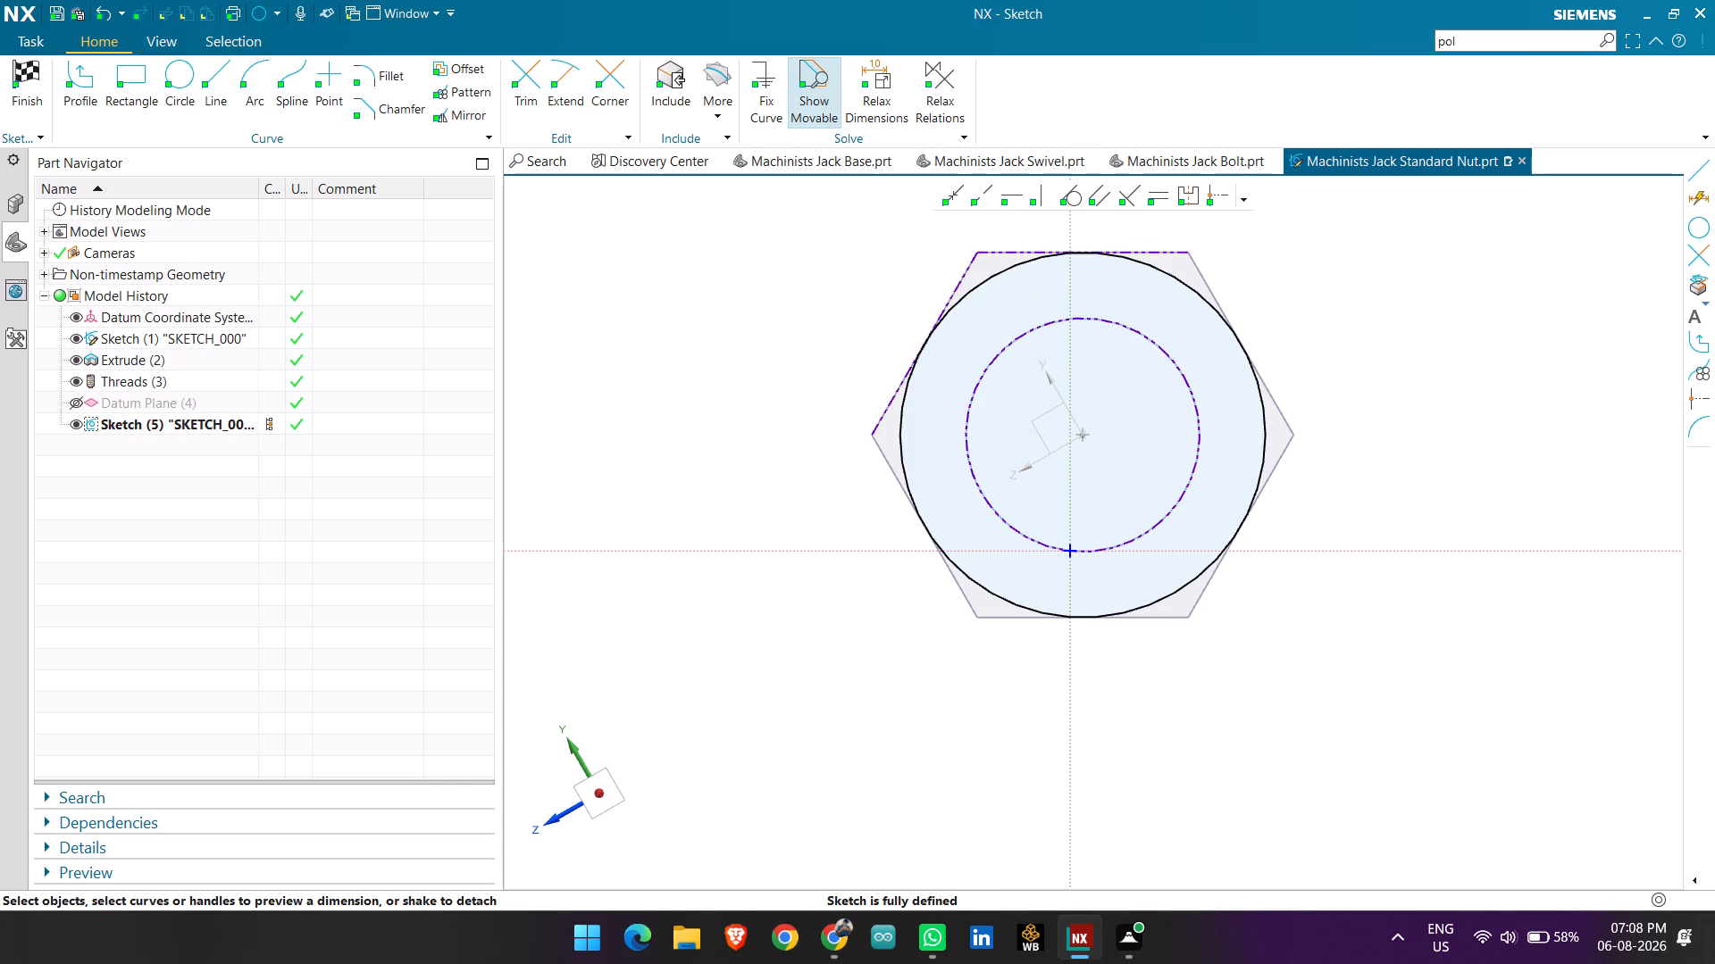
pyautogui.click(32, 81)
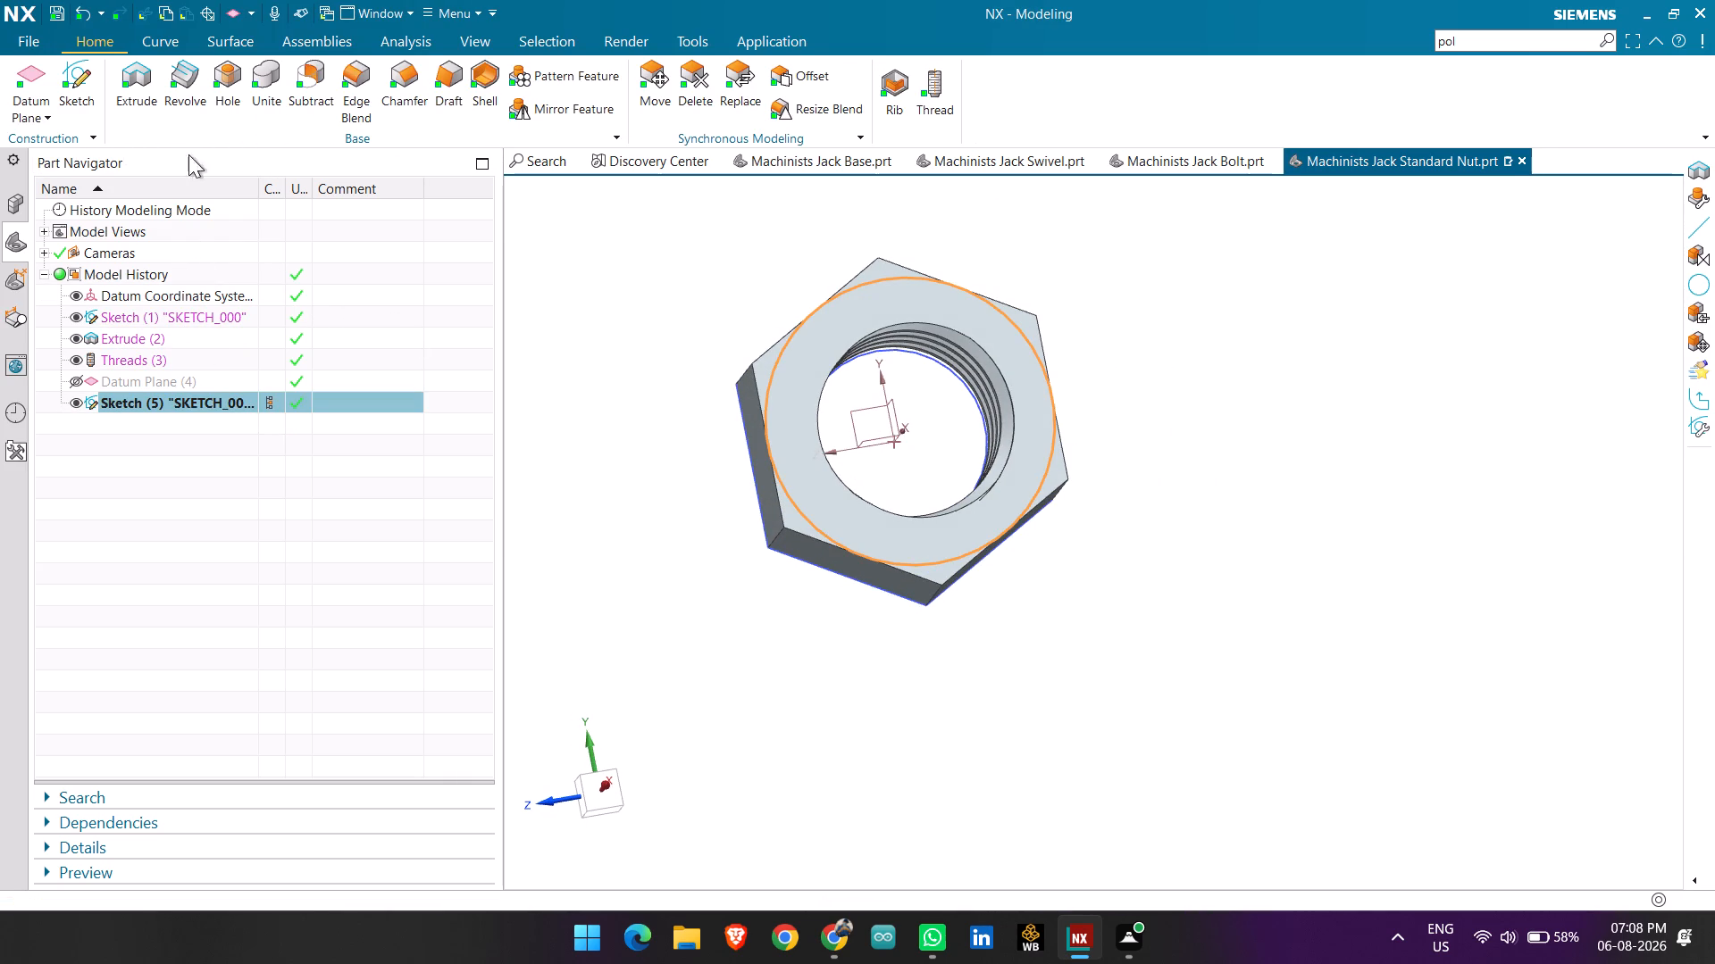
# Set up a 10 mm extrusion of the circle reversed into the nut, with Intersect Boolean and draft from the start limit.
pyautogui.click(142, 96)
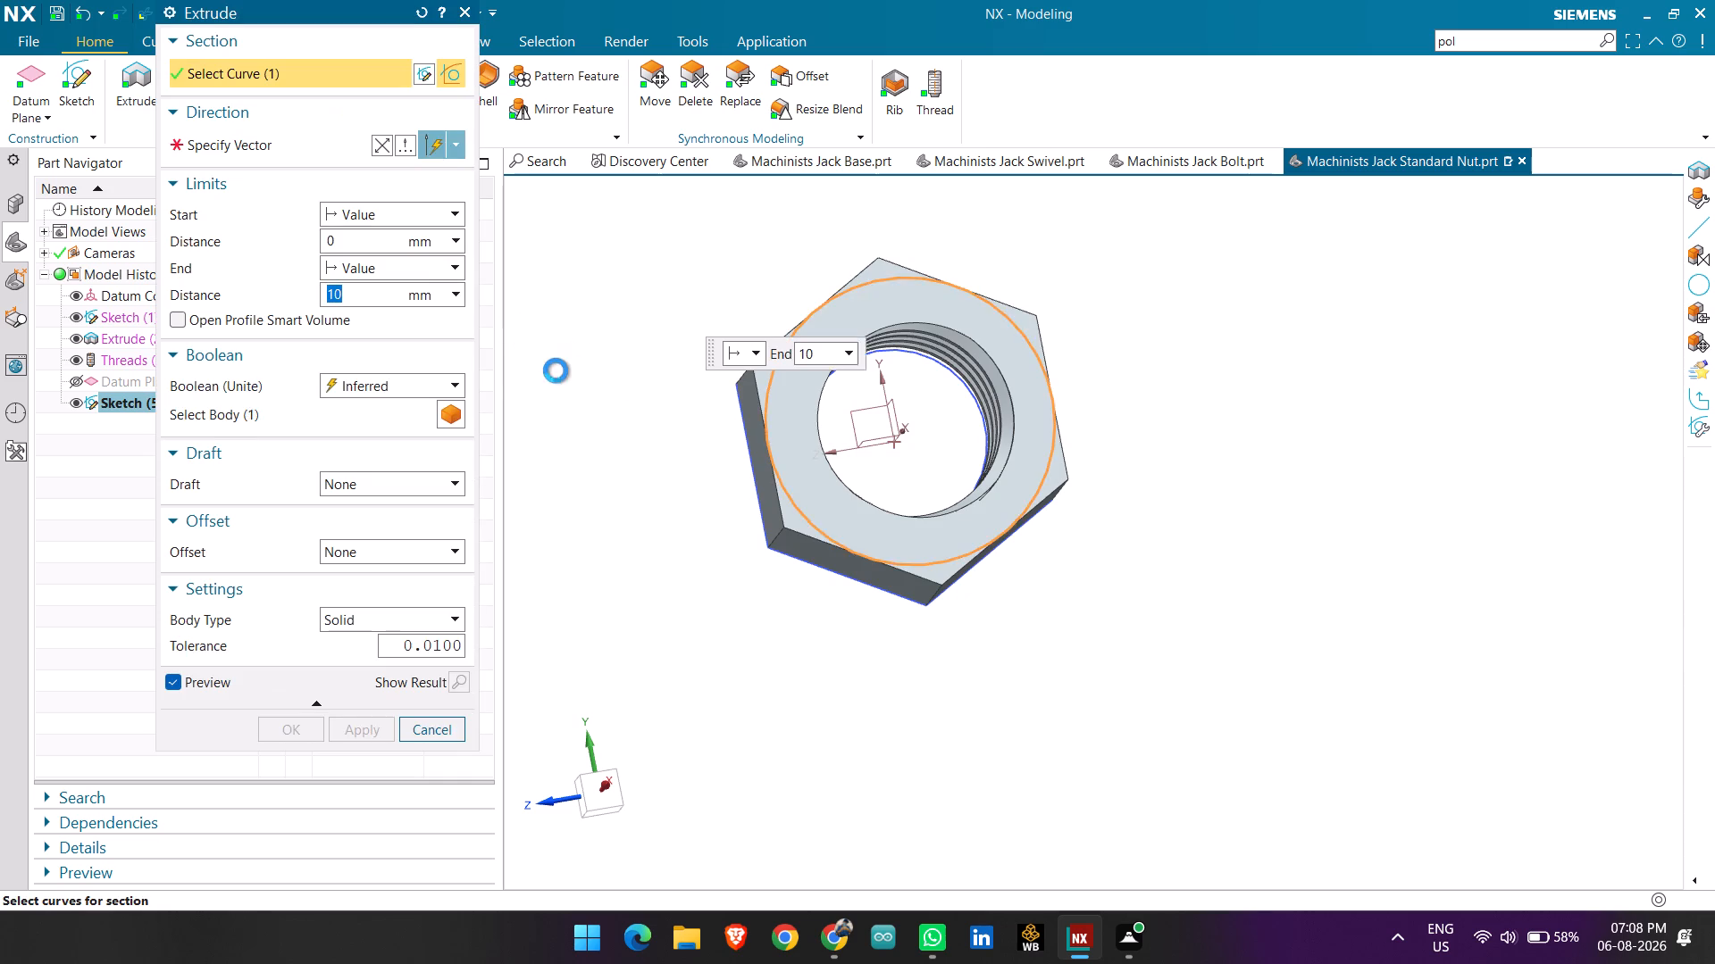
pyautogui.click(379, 395)
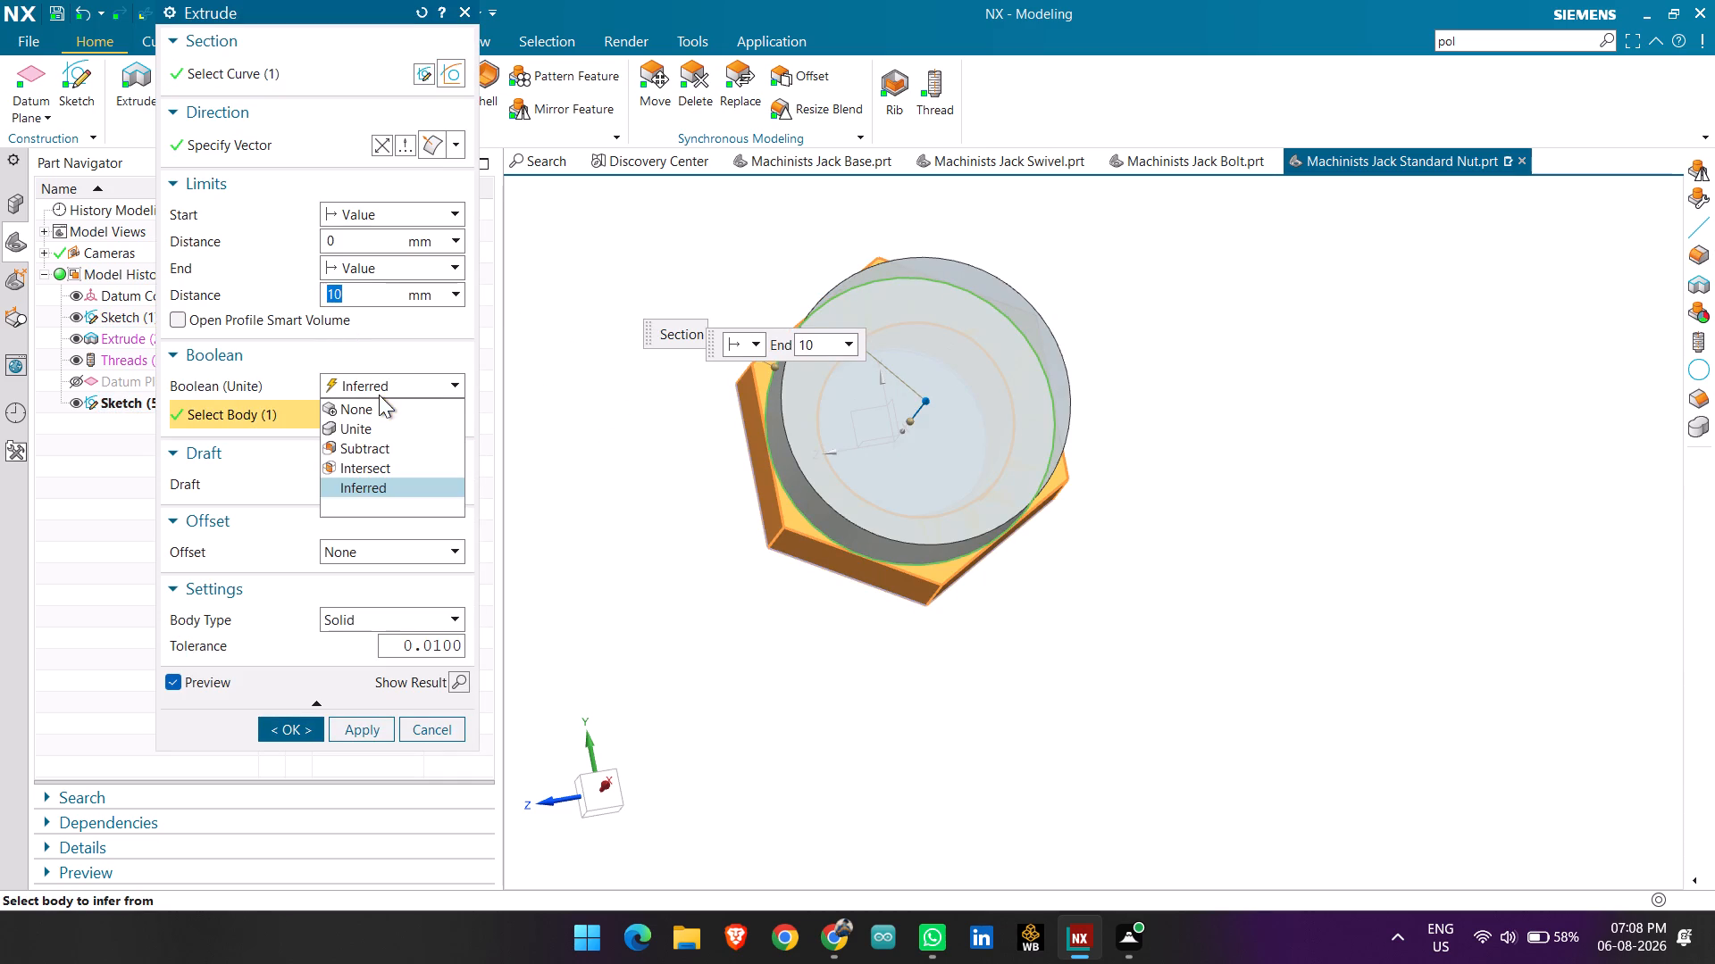
pyautogui.click(380, 470)
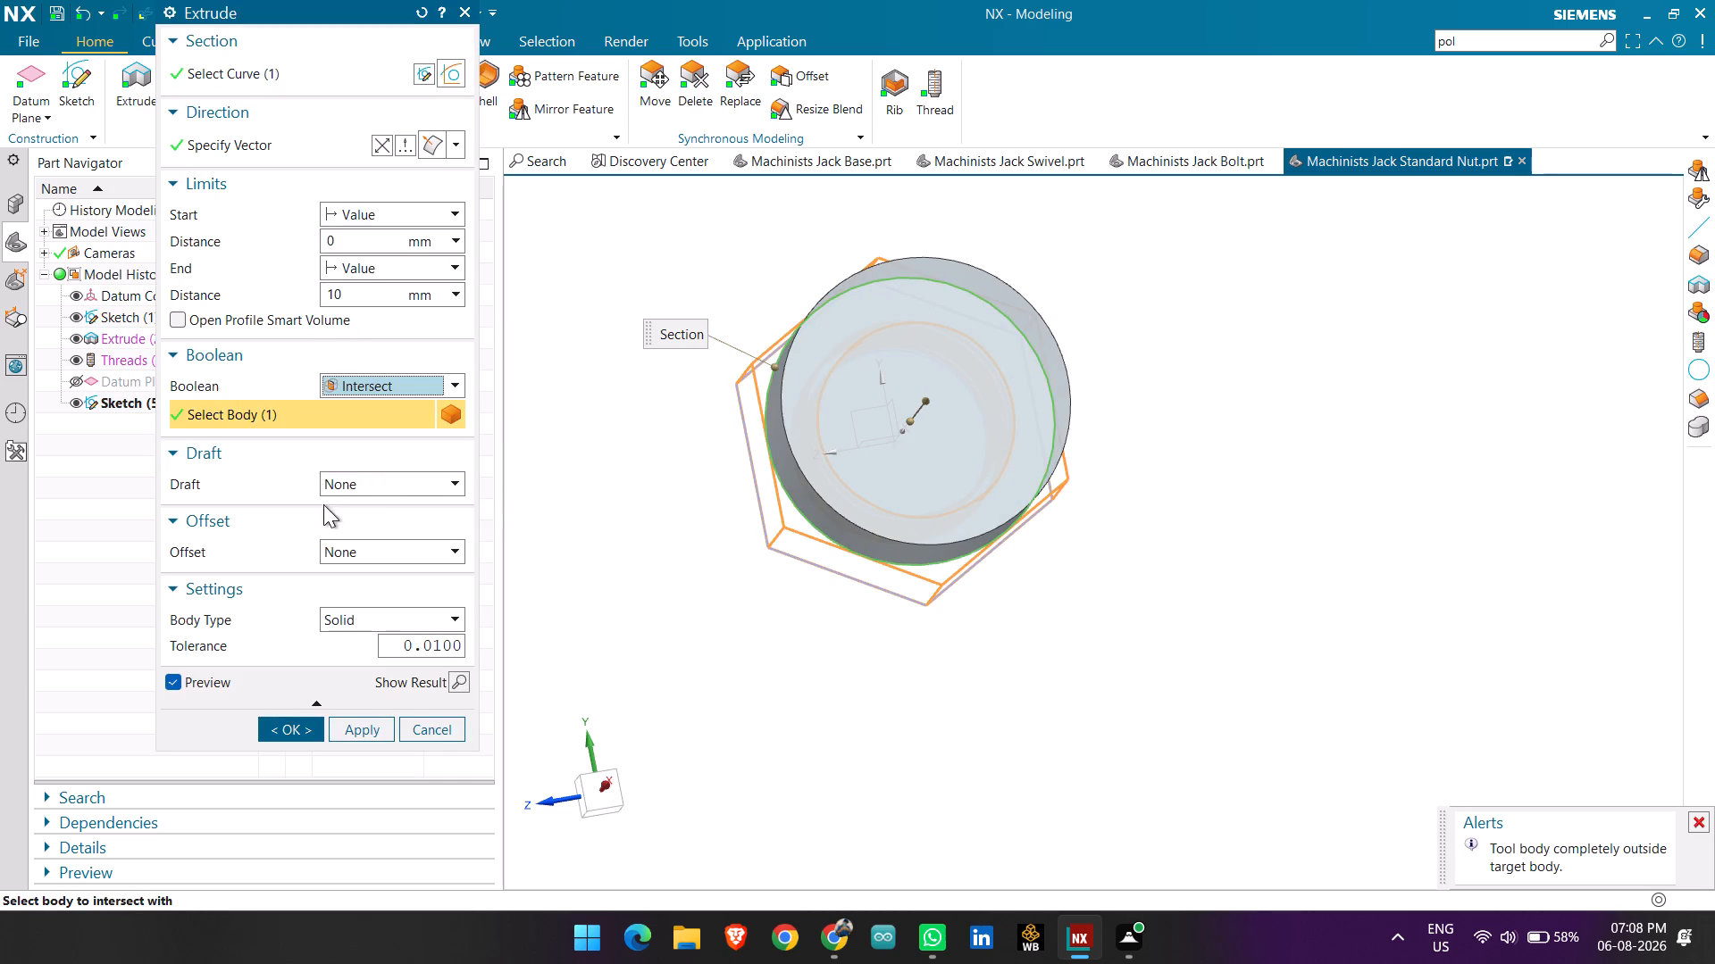
pyautogui.click(392, 486)
pyautogui.click(389, 528)
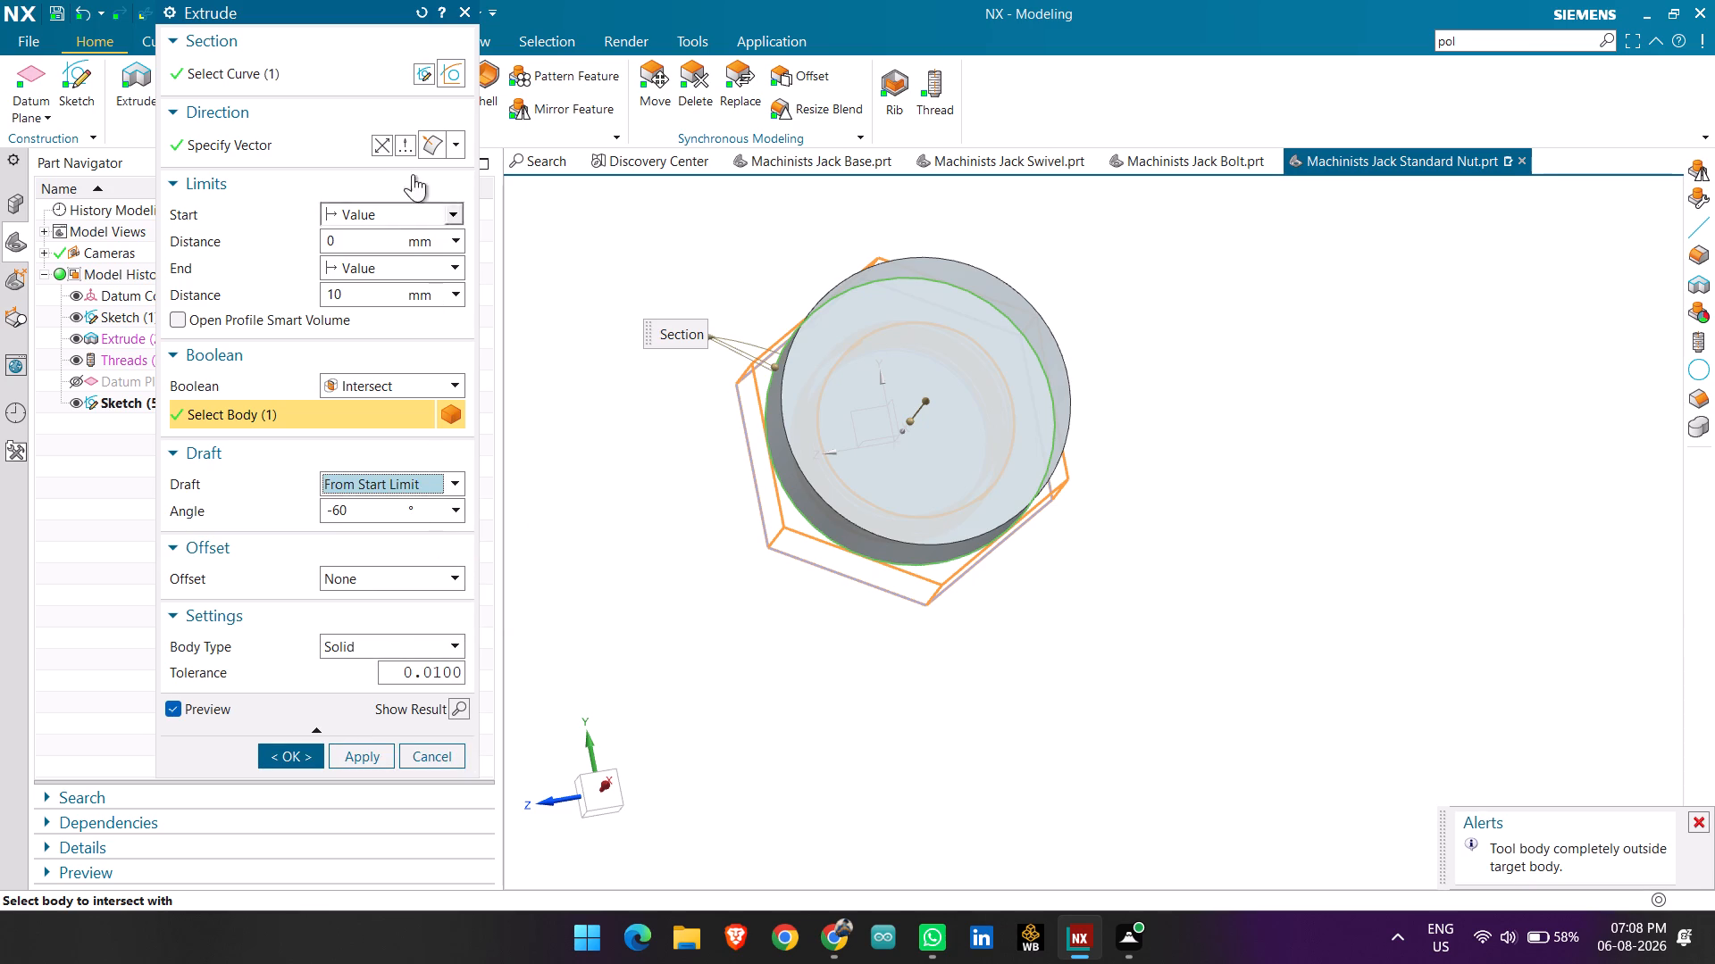
pyautogui.click(379, 144)
pyautogui.moveTo(684, 551); pyautogui.dragTo(722, 513, button='middle')
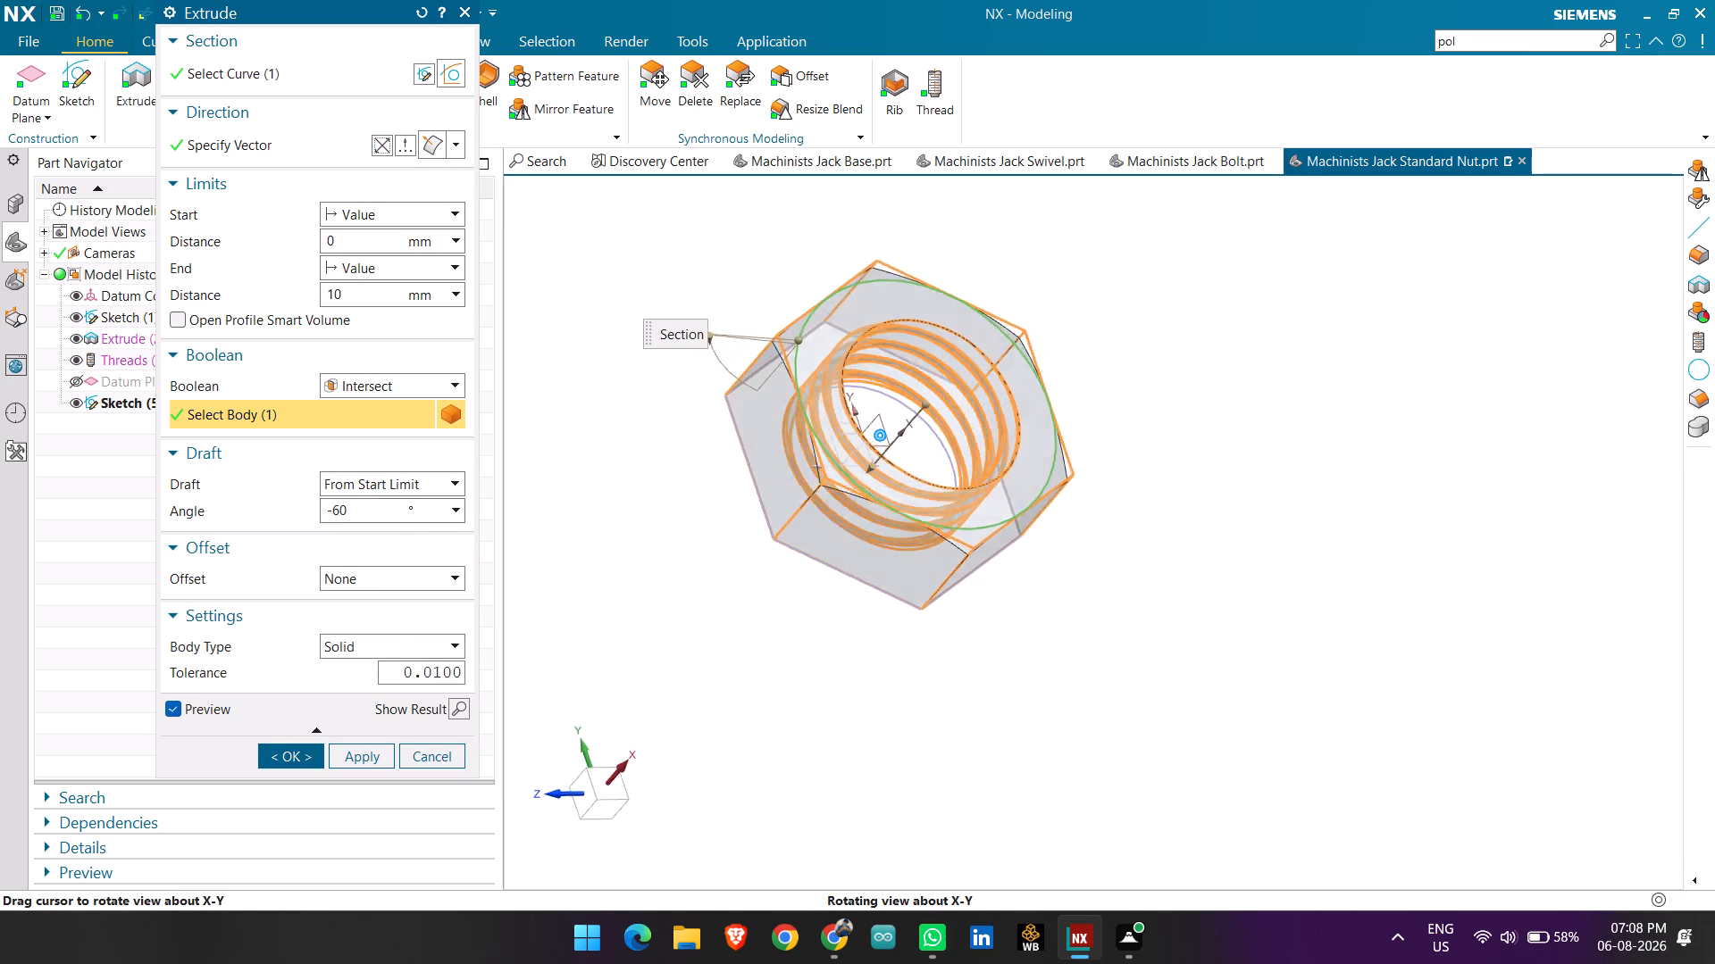
pyautogui.moveTo(722, 513); pyautogui.dragTo(727, 505, button='middle')
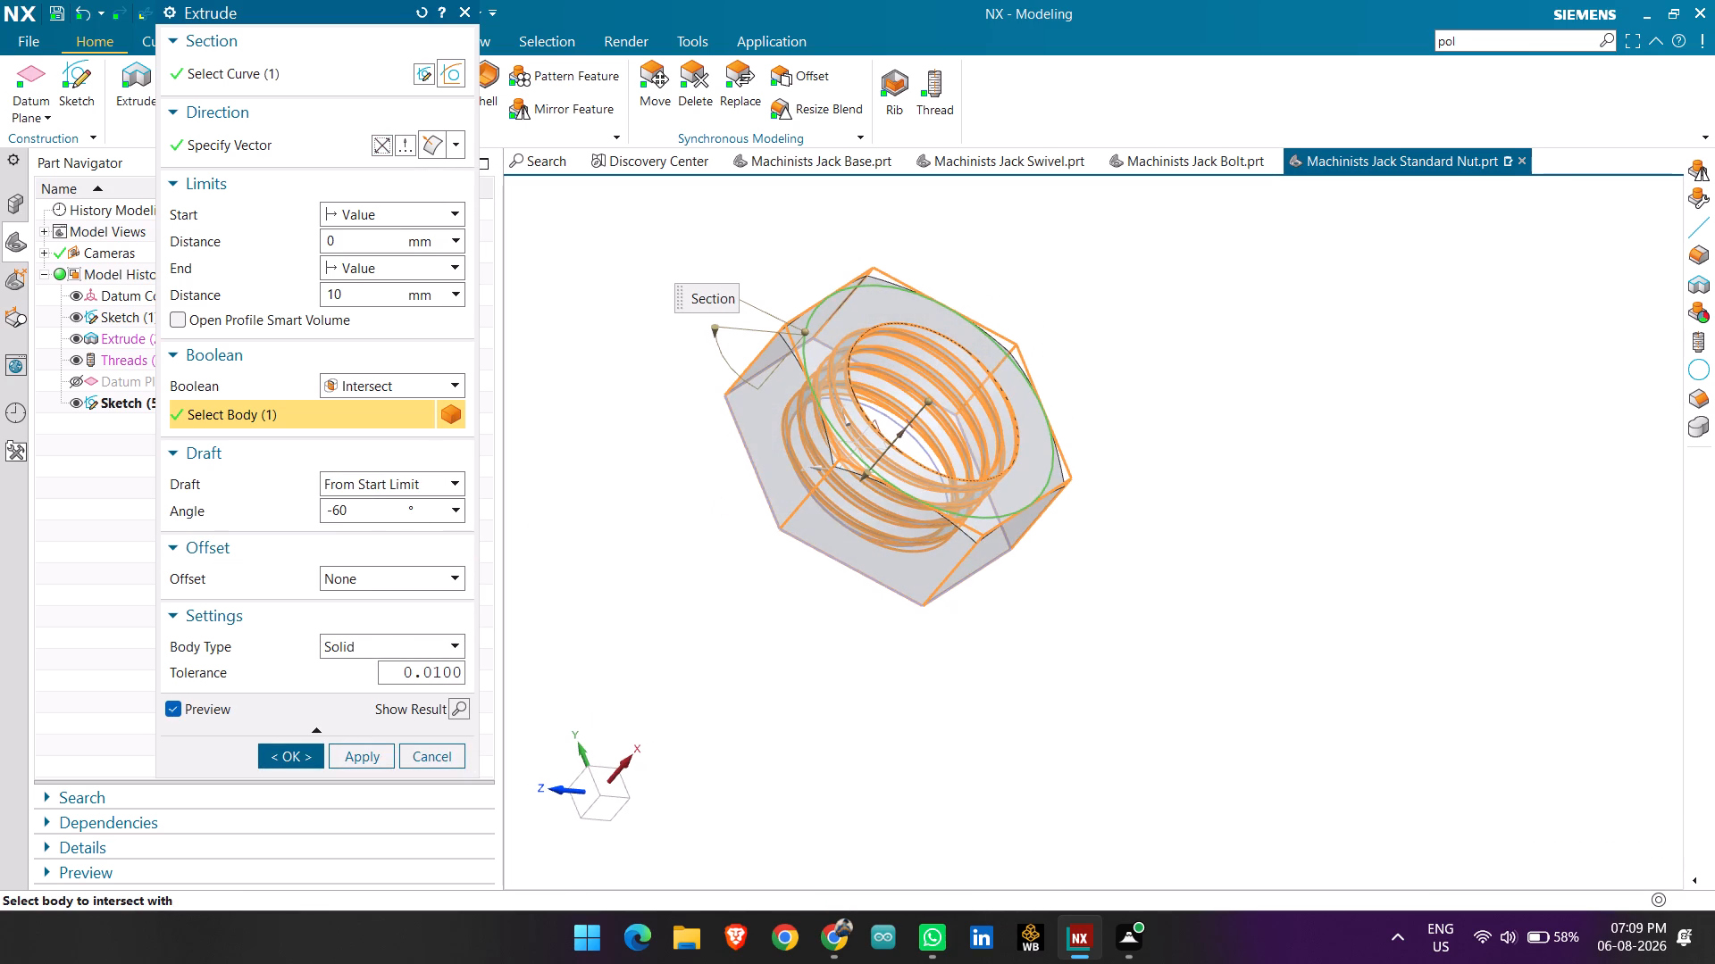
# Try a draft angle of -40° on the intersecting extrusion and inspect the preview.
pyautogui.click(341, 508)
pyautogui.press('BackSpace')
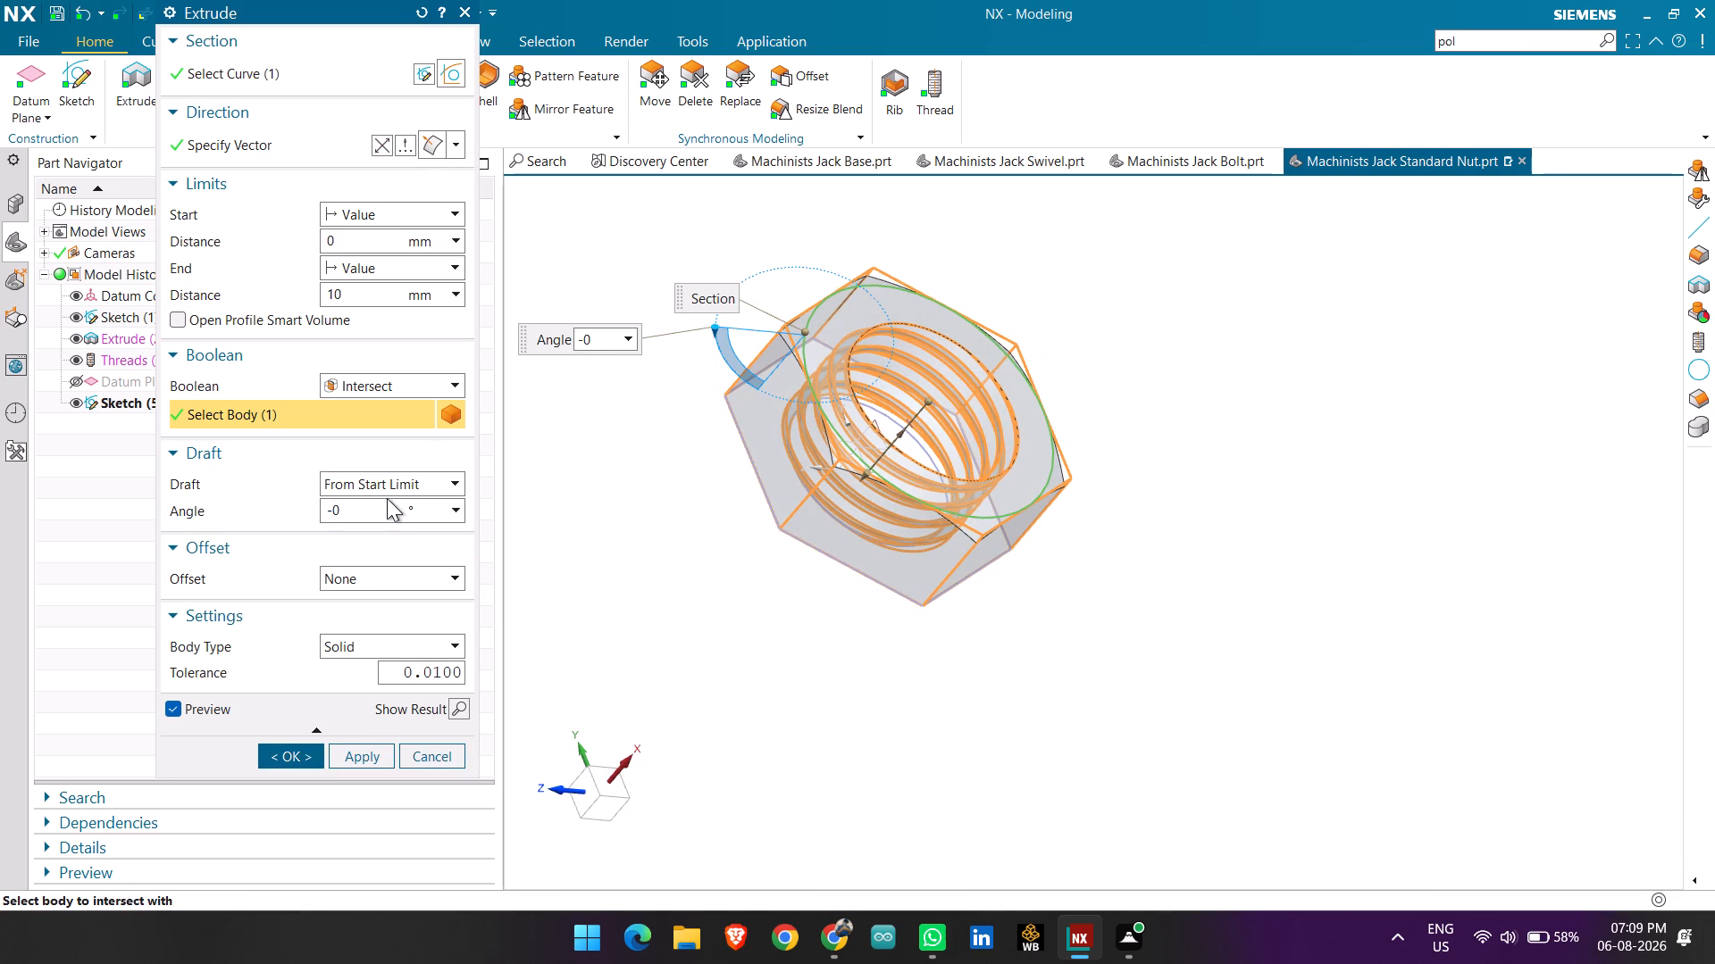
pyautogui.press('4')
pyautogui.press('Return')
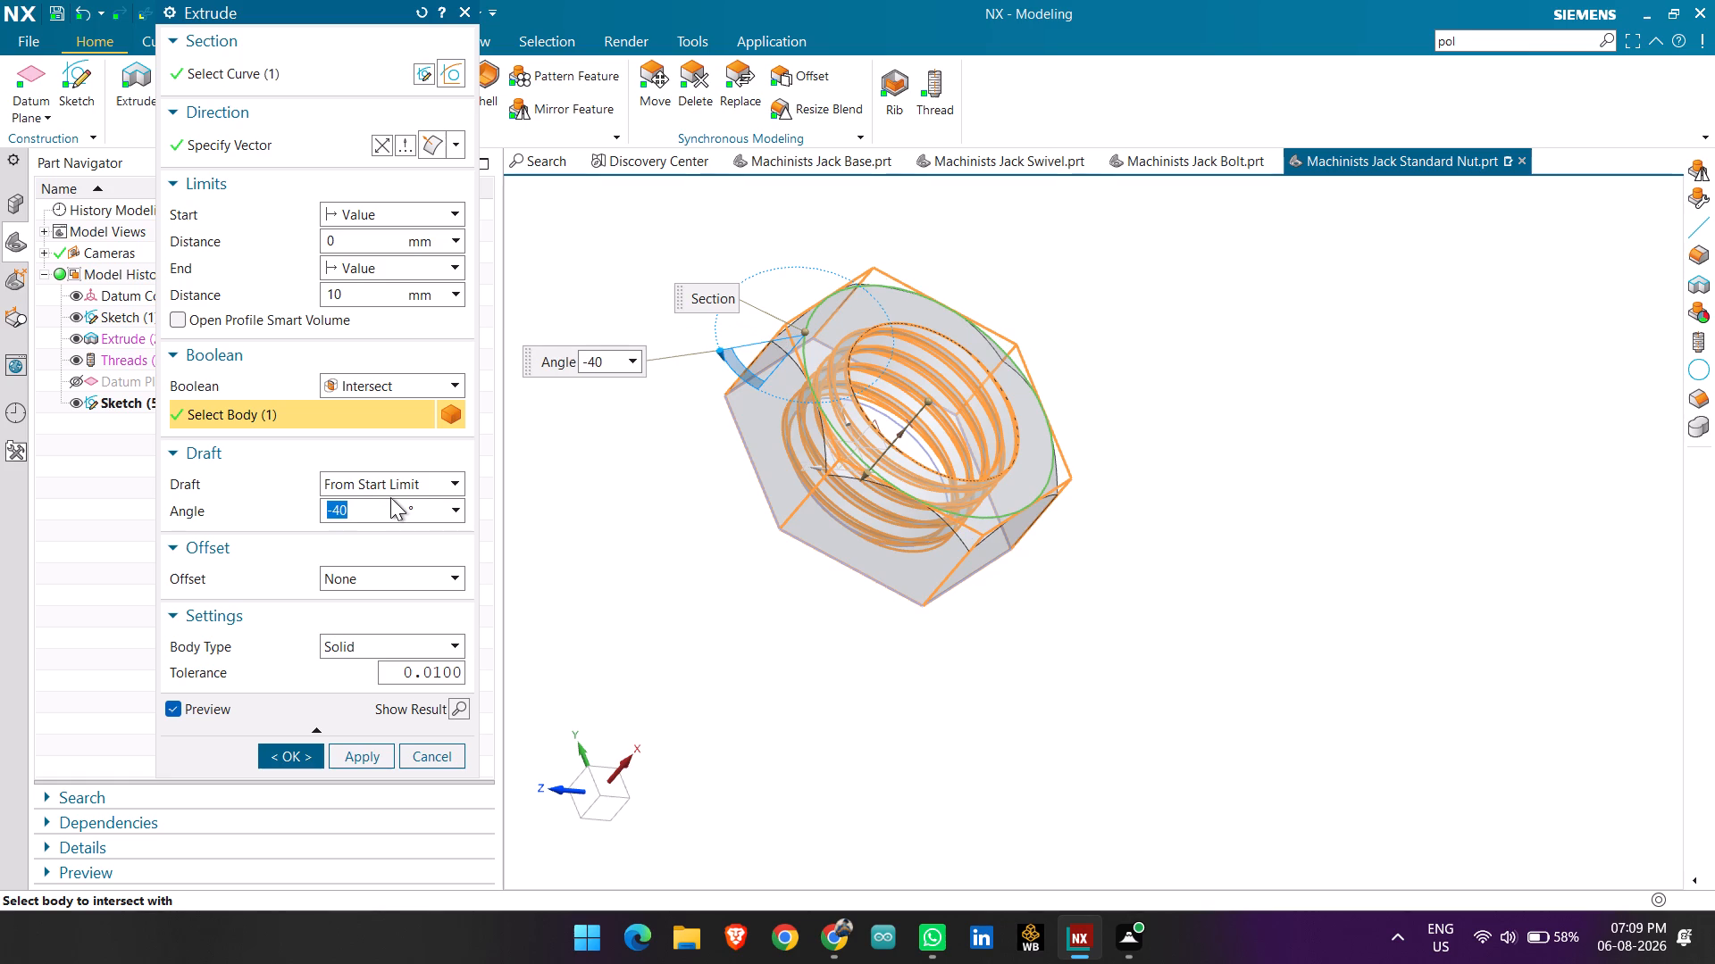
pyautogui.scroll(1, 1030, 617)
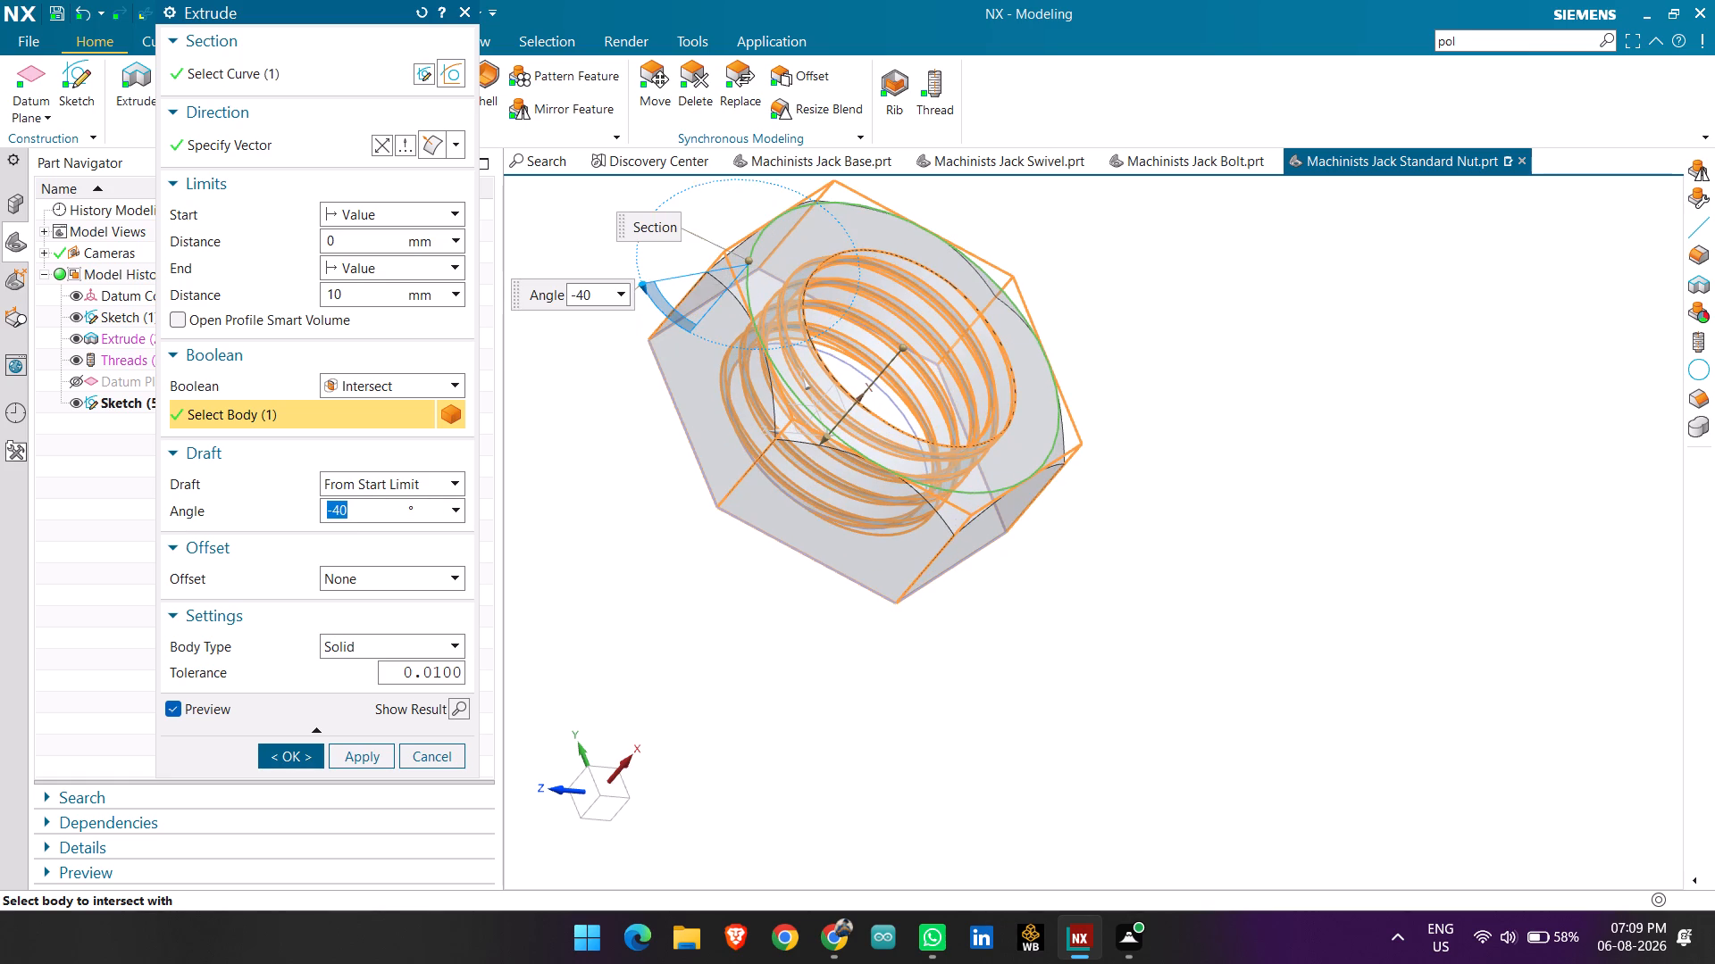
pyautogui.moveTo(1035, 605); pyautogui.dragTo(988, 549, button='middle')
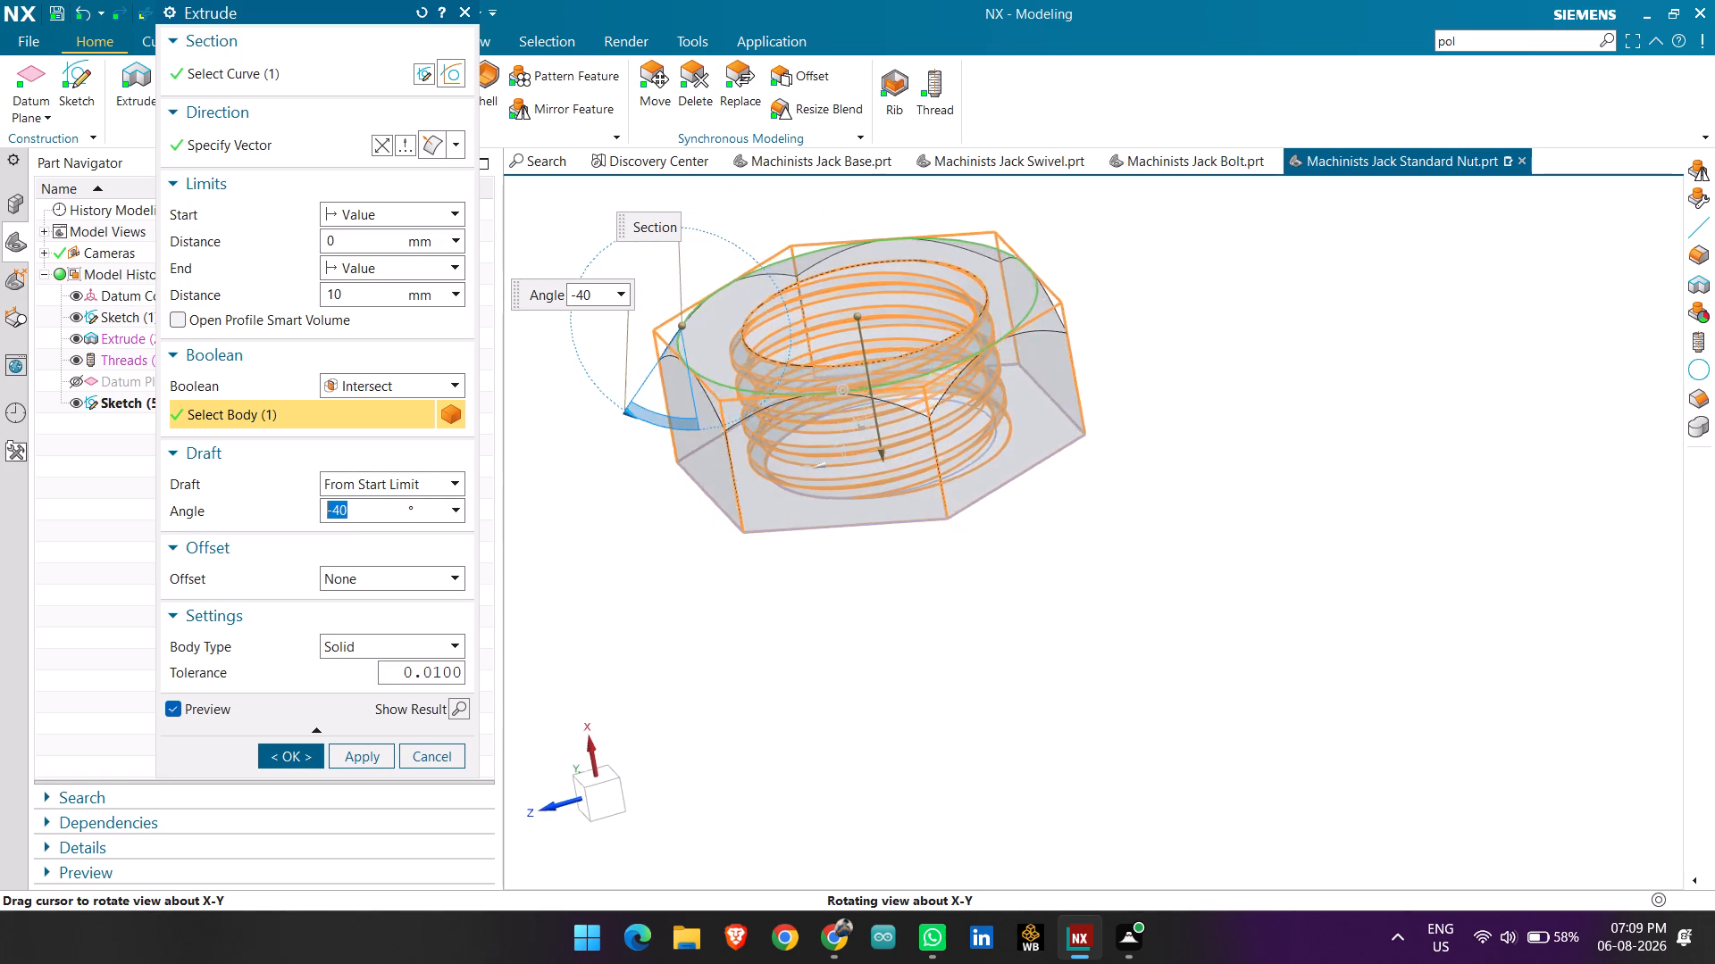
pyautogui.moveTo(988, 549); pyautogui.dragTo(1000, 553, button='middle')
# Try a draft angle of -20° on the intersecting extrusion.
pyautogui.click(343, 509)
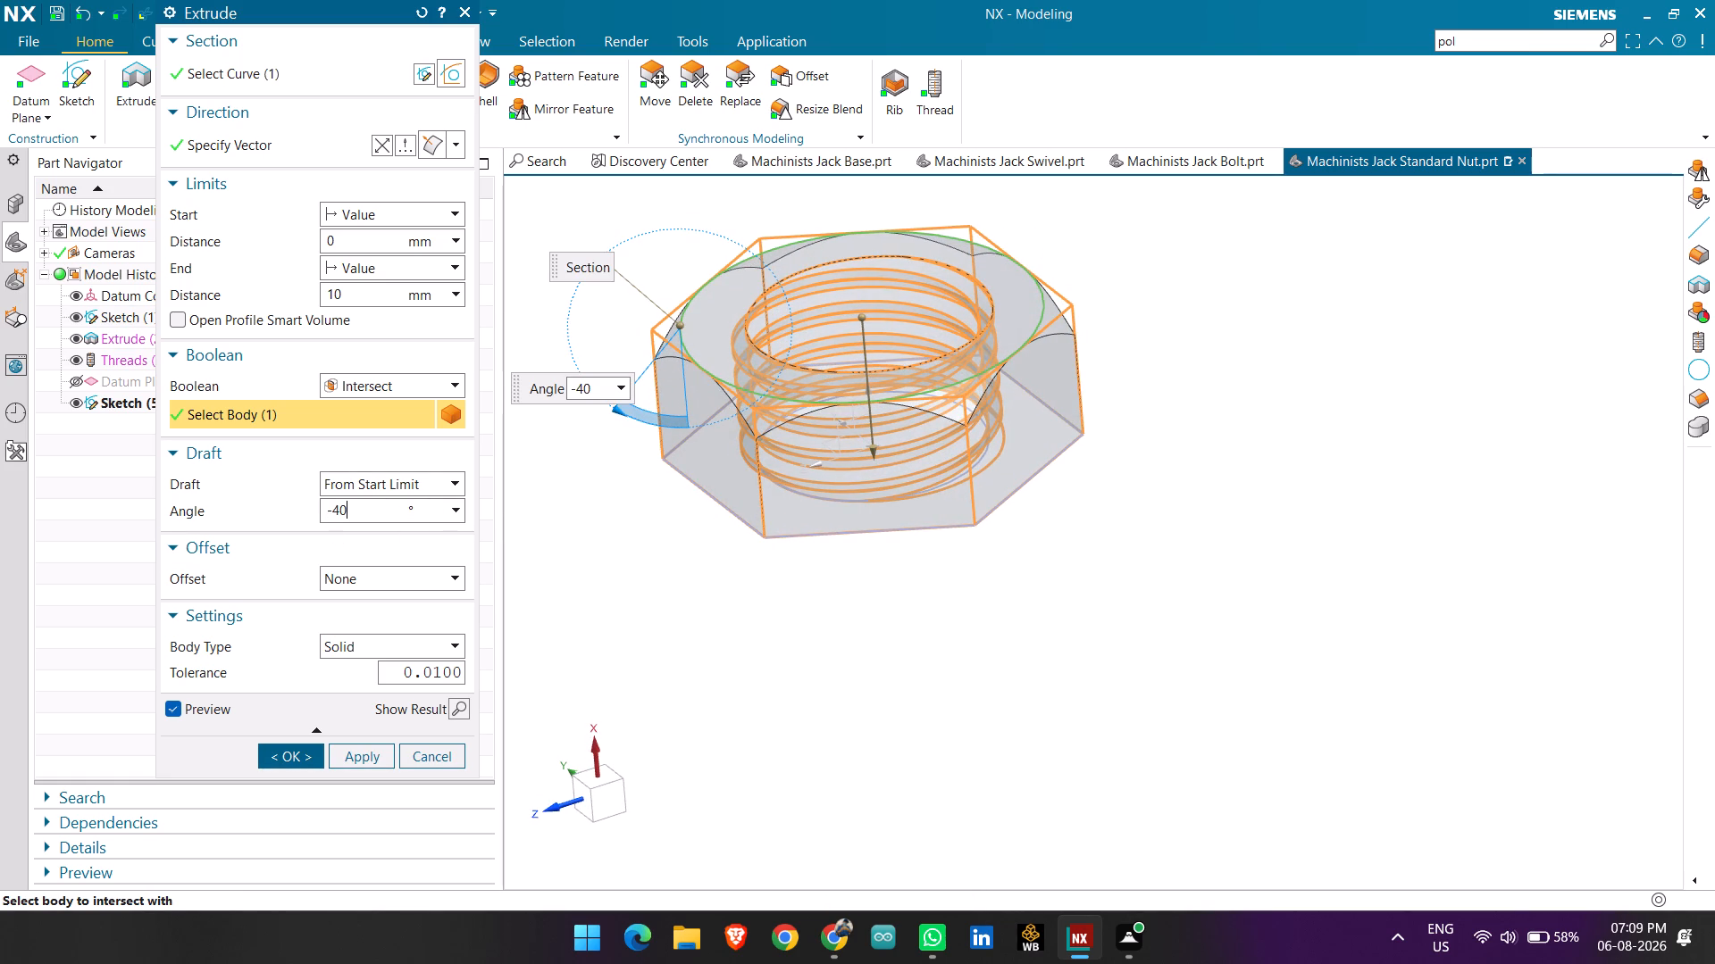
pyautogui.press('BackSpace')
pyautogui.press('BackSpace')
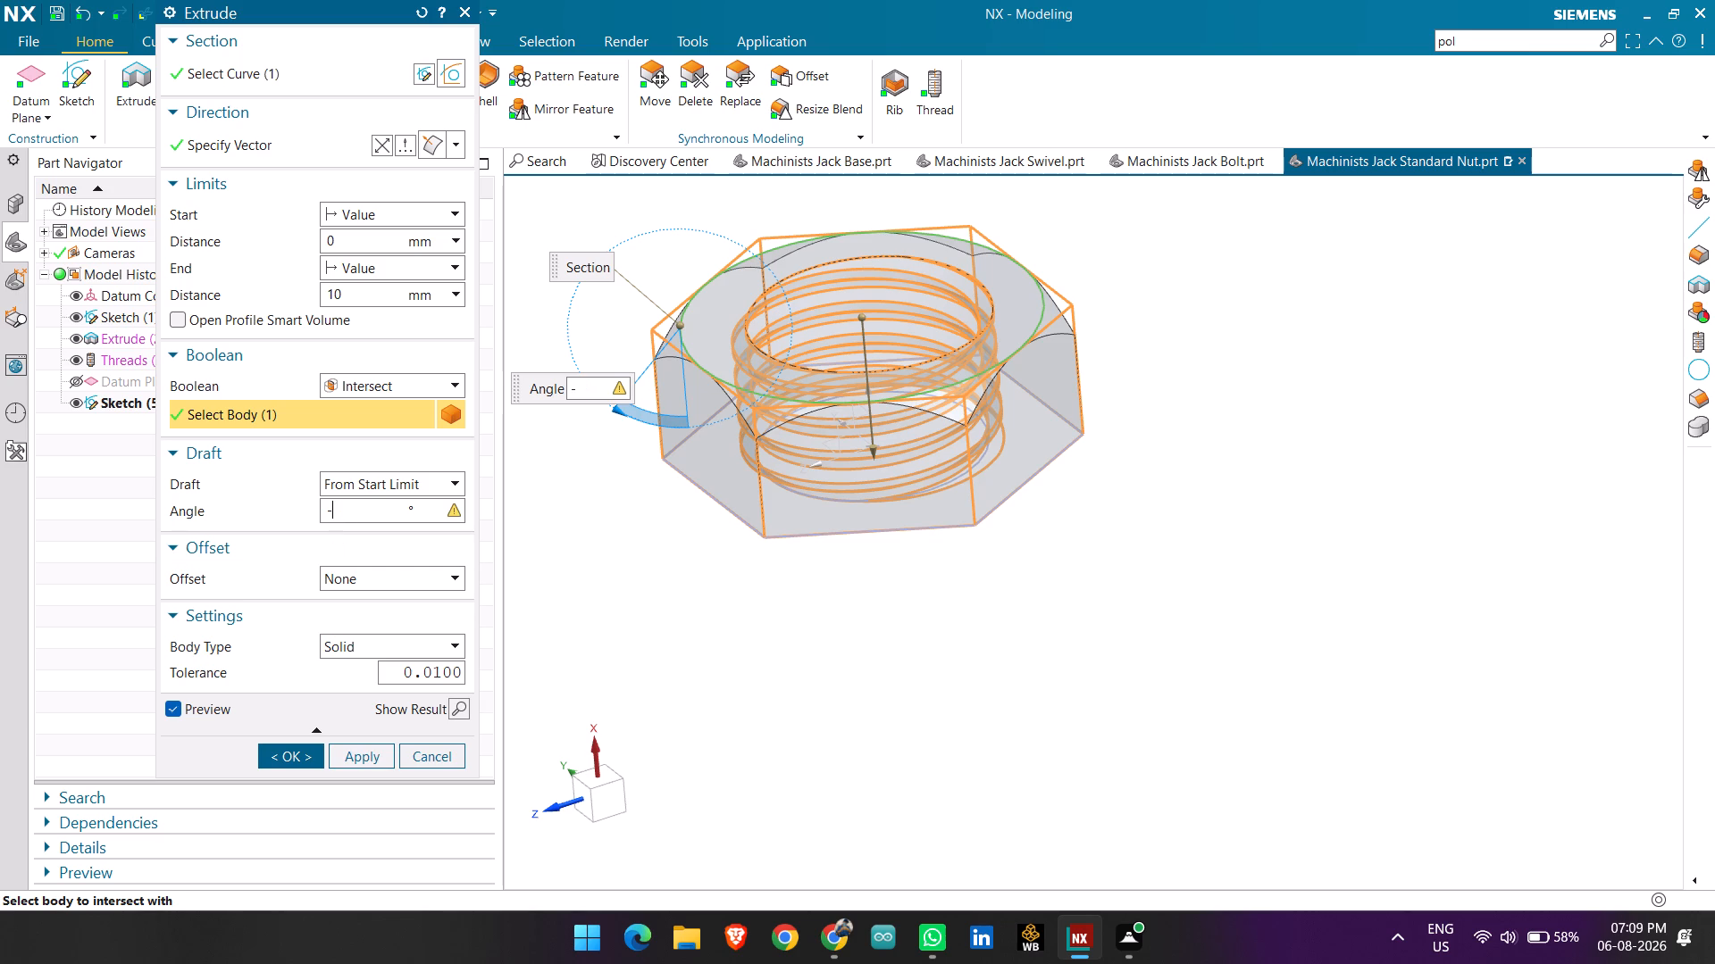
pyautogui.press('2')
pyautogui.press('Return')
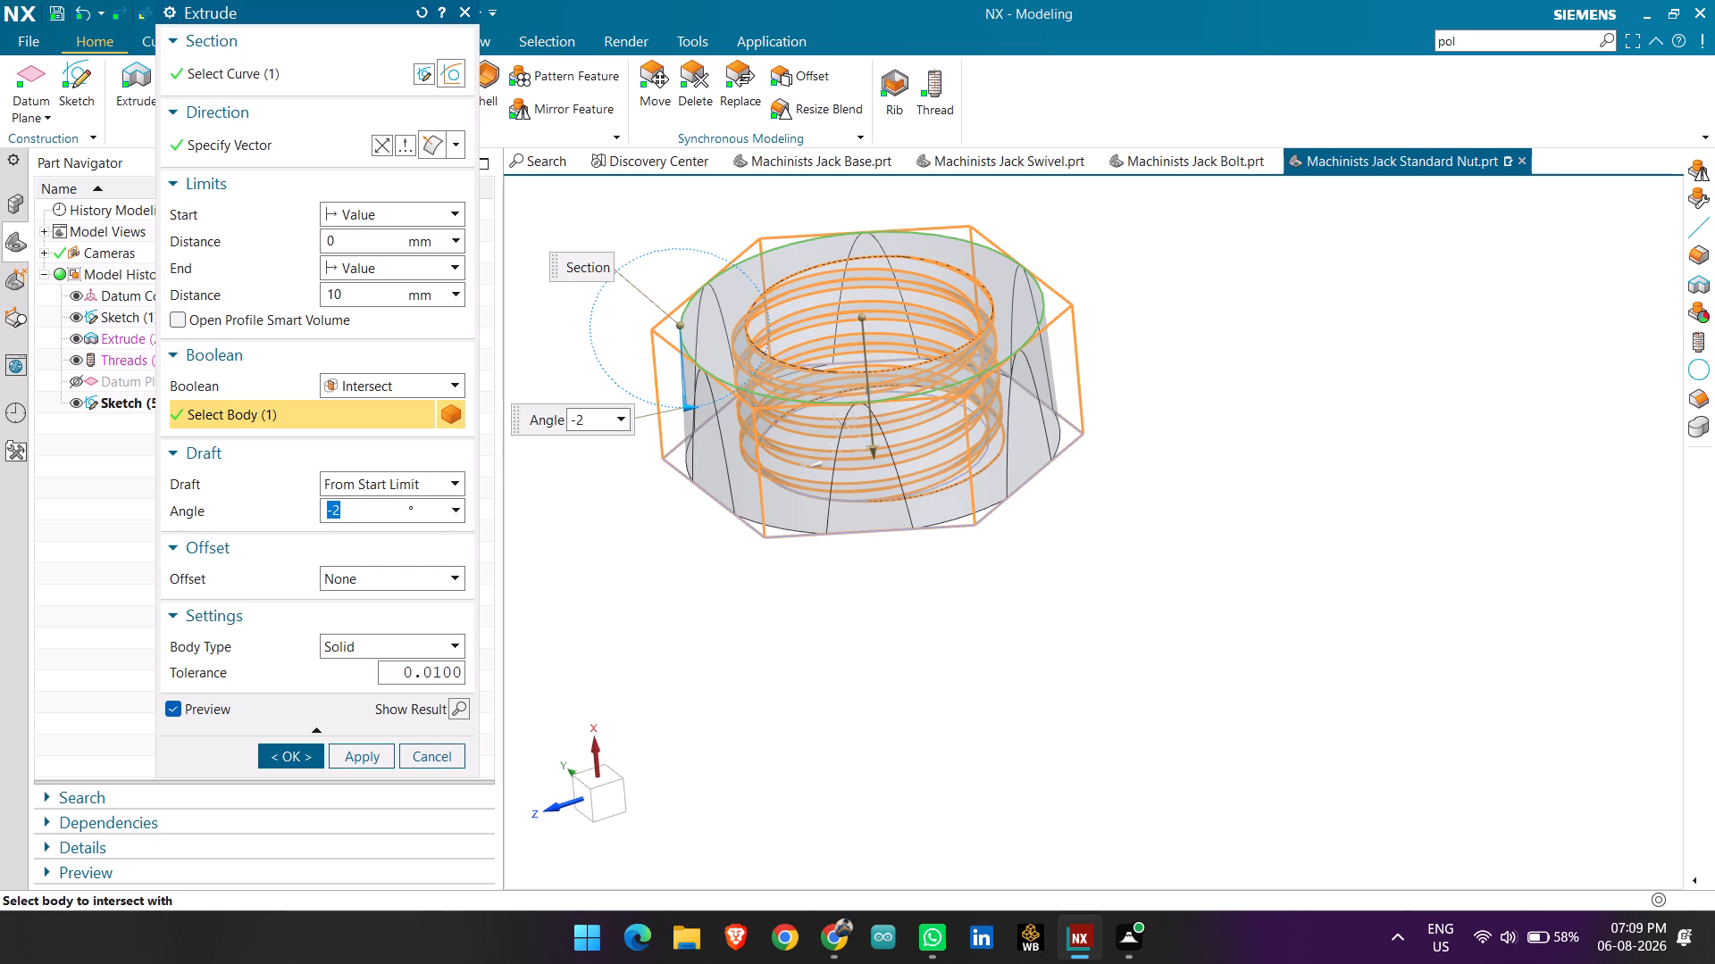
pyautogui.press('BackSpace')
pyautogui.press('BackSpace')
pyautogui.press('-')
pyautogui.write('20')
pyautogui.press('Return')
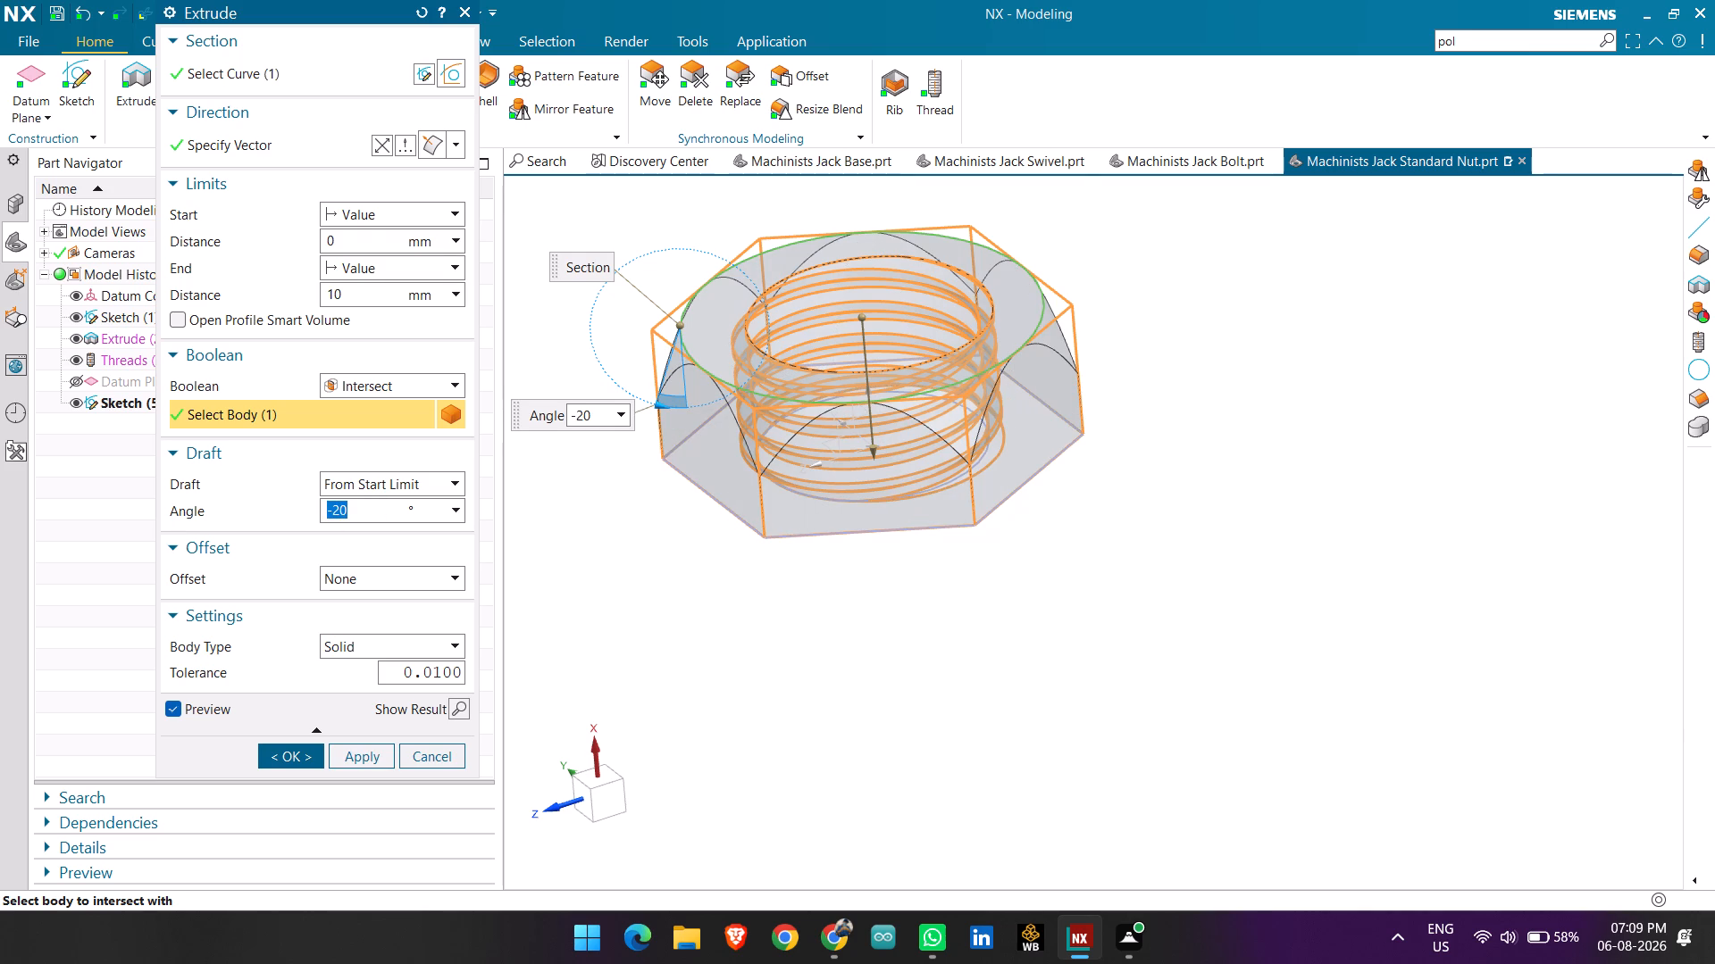
# Set the extrusion's draft angle to -80° and apply the intersecting extrusion to chamfer the nut's corners.
pyautogui.click(363, 519)
pyautogui.press('BackSpace')
pyautogui.press('BackSpace')
pyautogui.write('80')
pyautogui.press('Return')
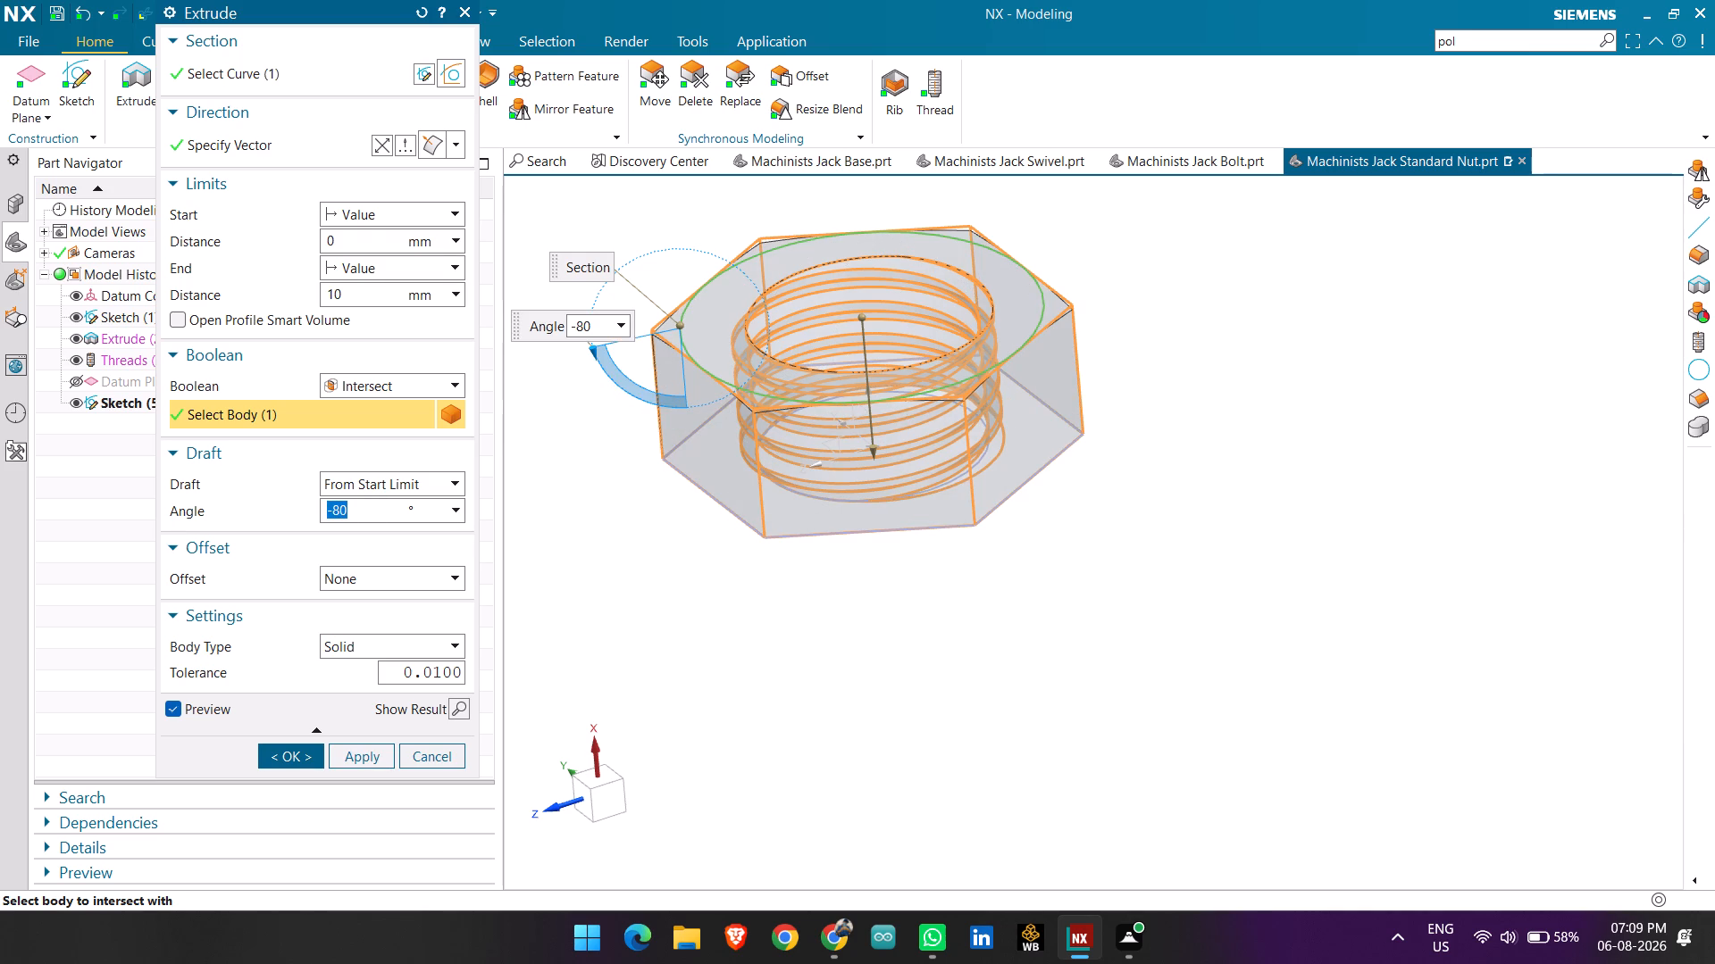
pyautogui.moveTo(940, 553); pyautogui.dragTo(919, 528, button='middle')
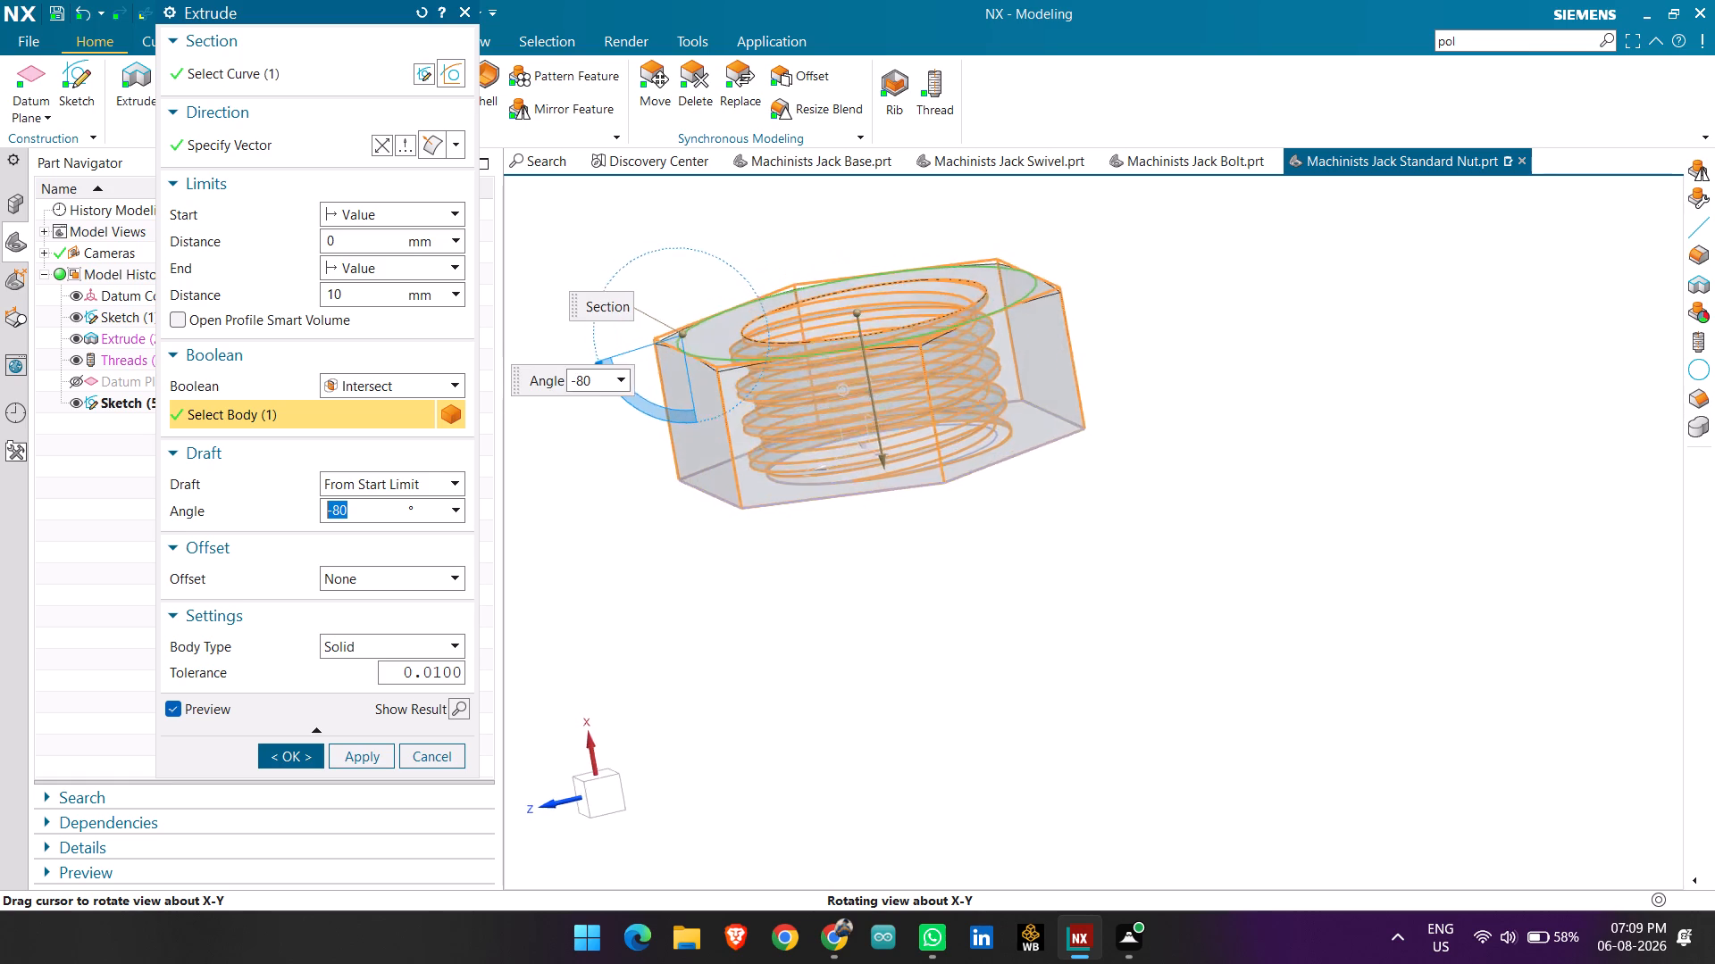
pyautogui.moveTo(919, 528); pyautogui.dragTo(1008, 511, button='middle')
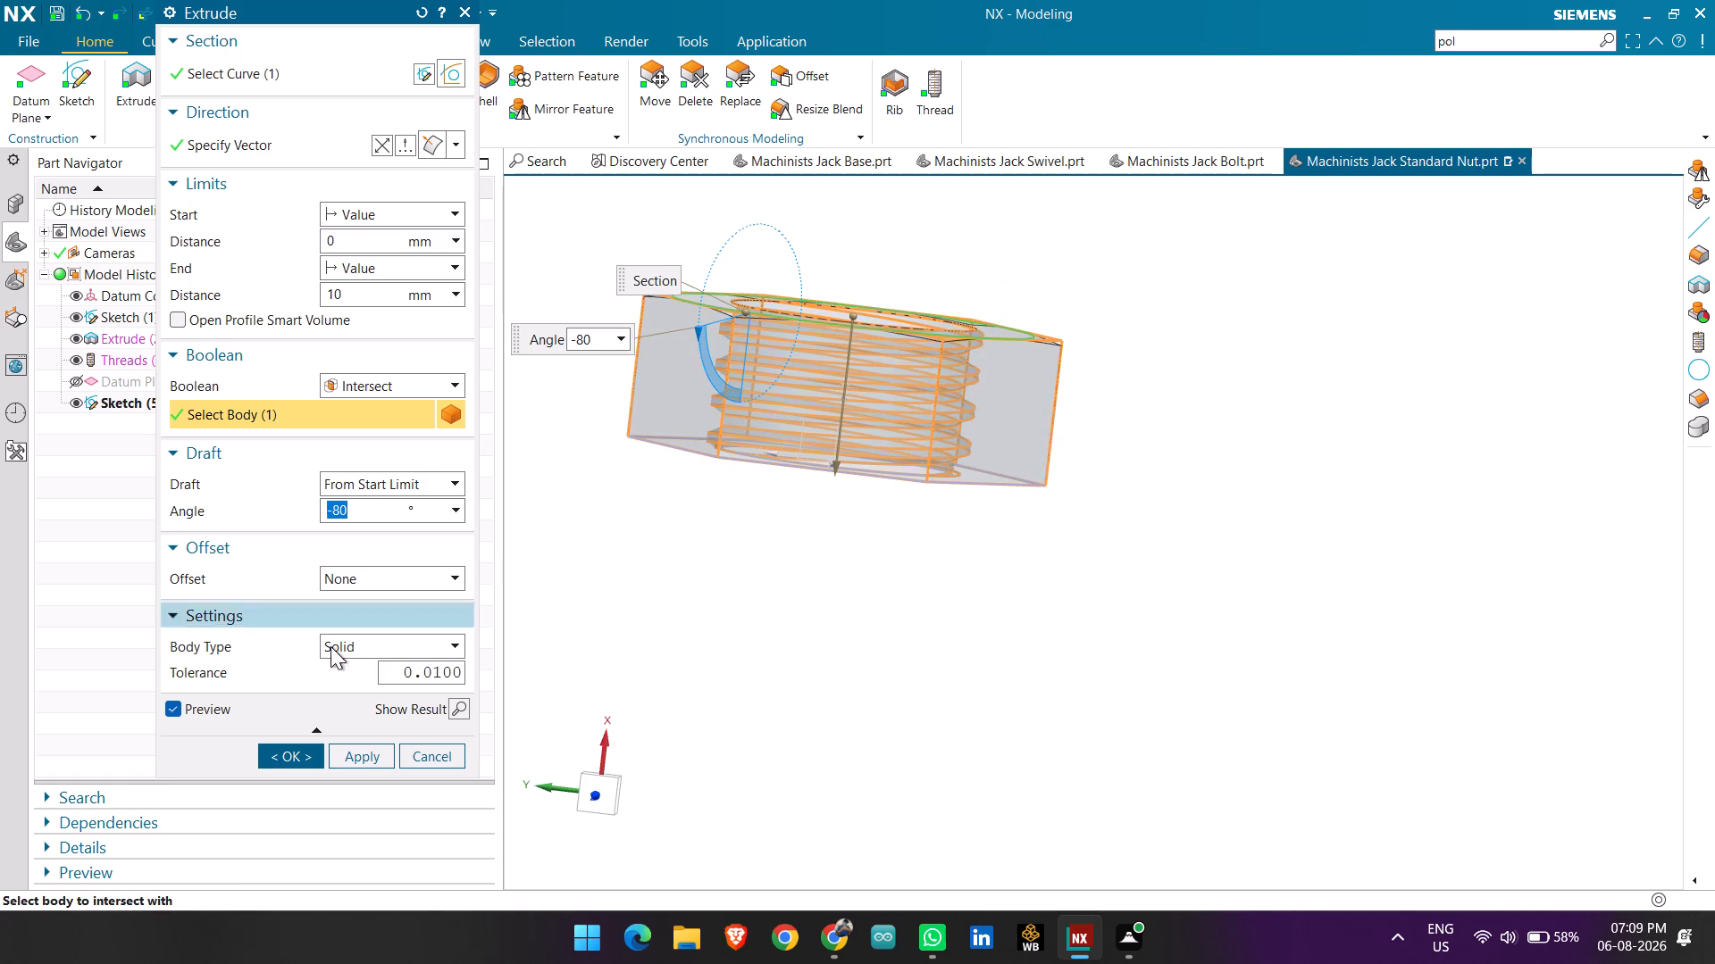
pyautogui.click(354, 766)
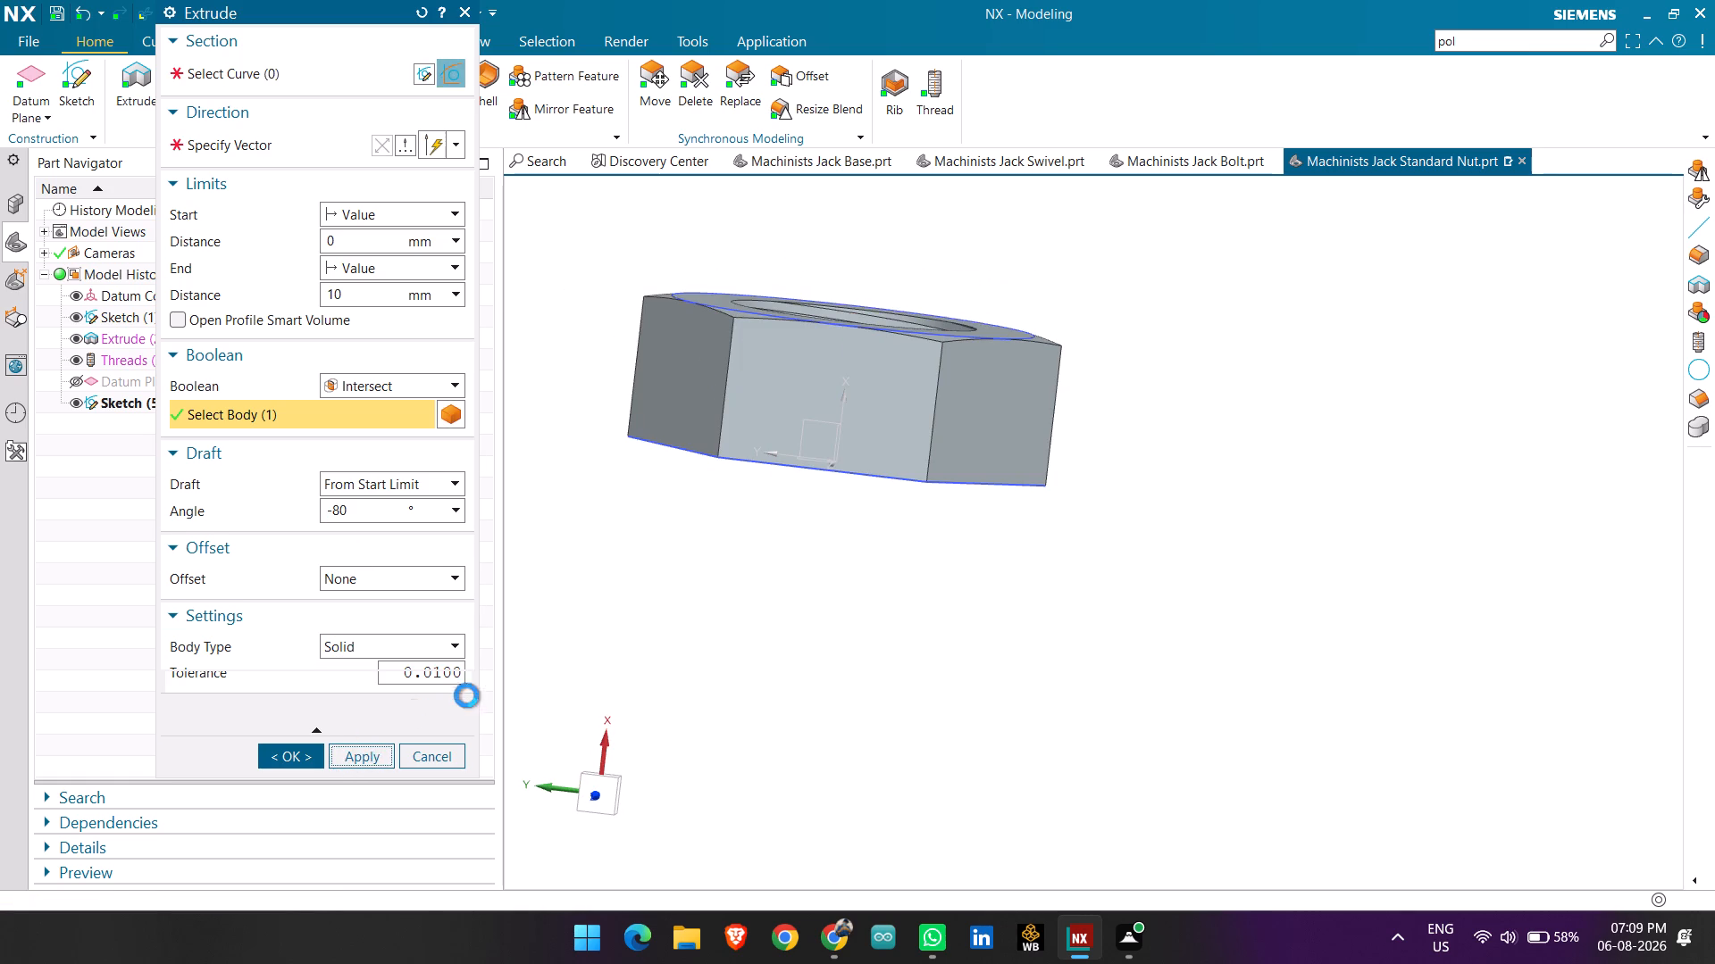
pyautogui.click(428, 755)
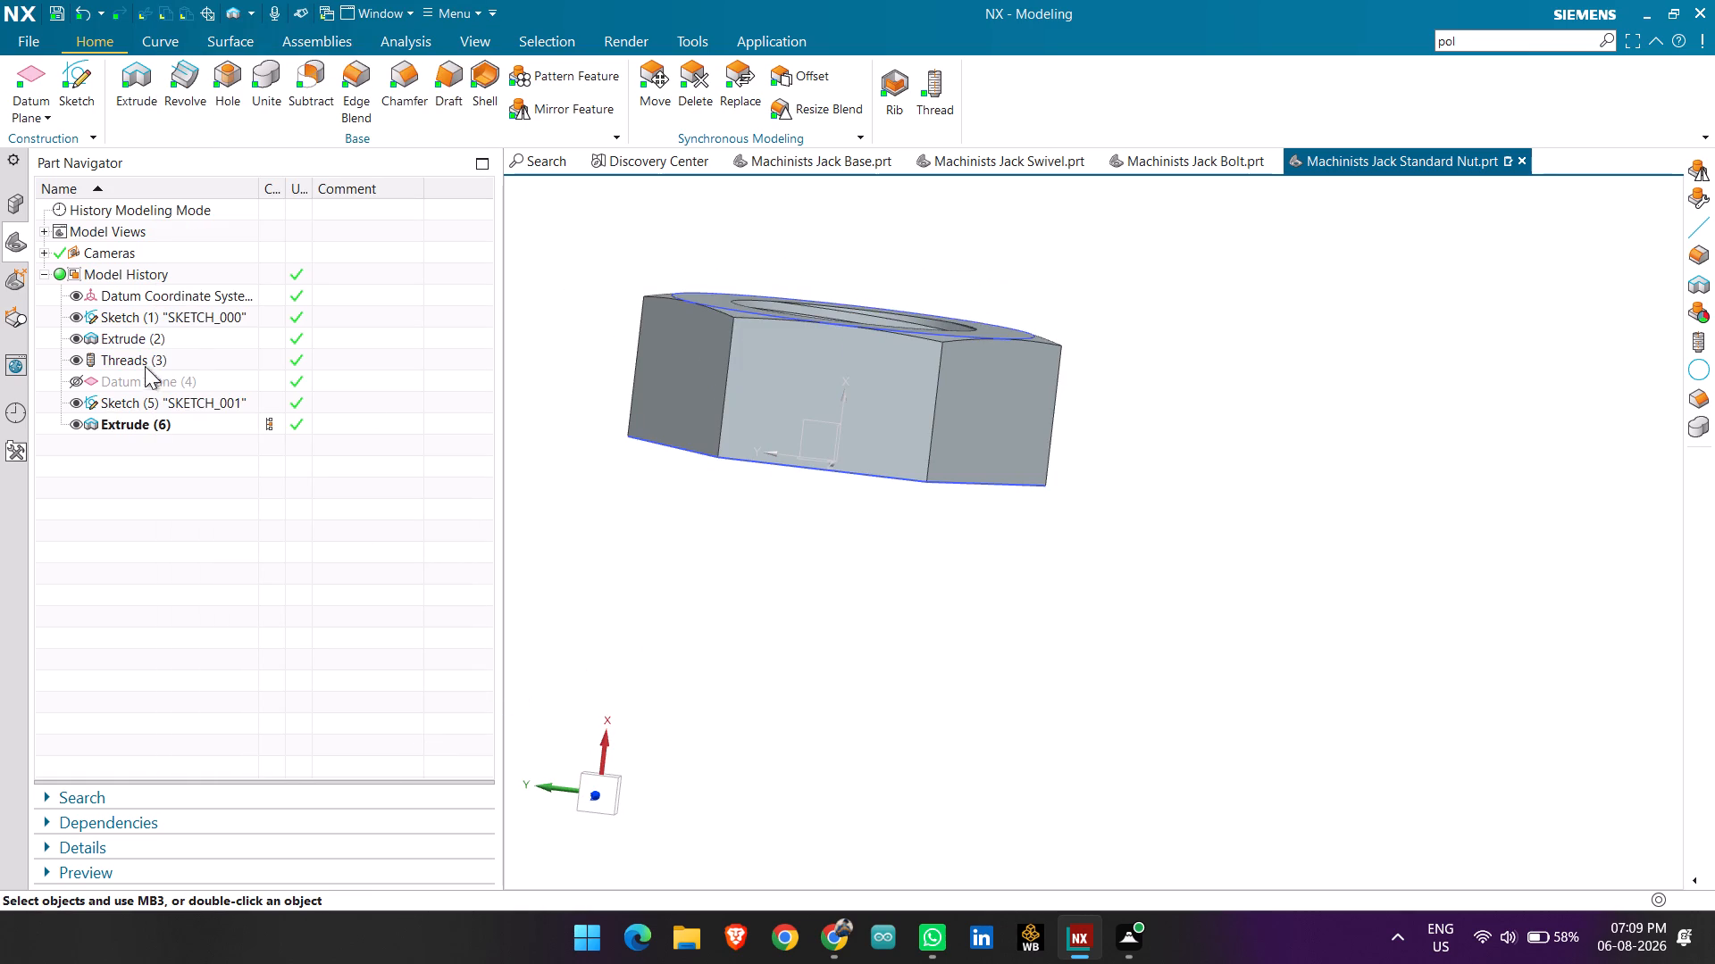
# Show the midway datum plane.
pyautogui.click(71, 383)
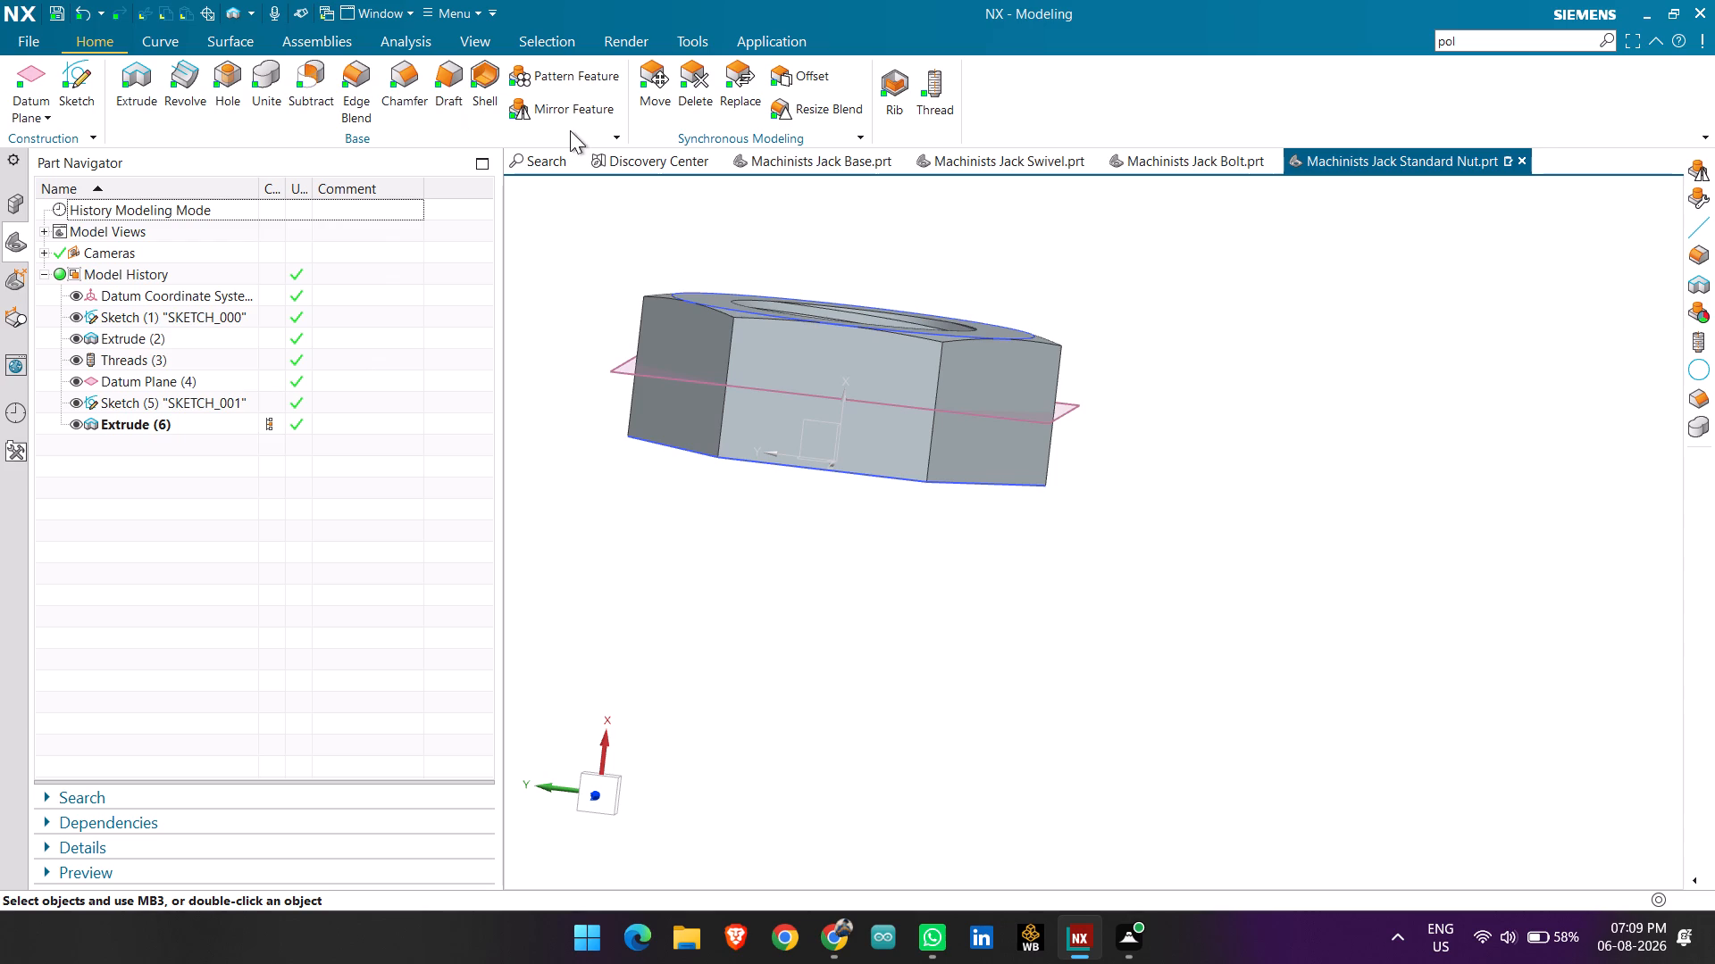
# Mirror the corner-chamfering extrusion about the existing midway datum plane to chamfer the nut's opposite face.
pyautogui.click(569, 121)
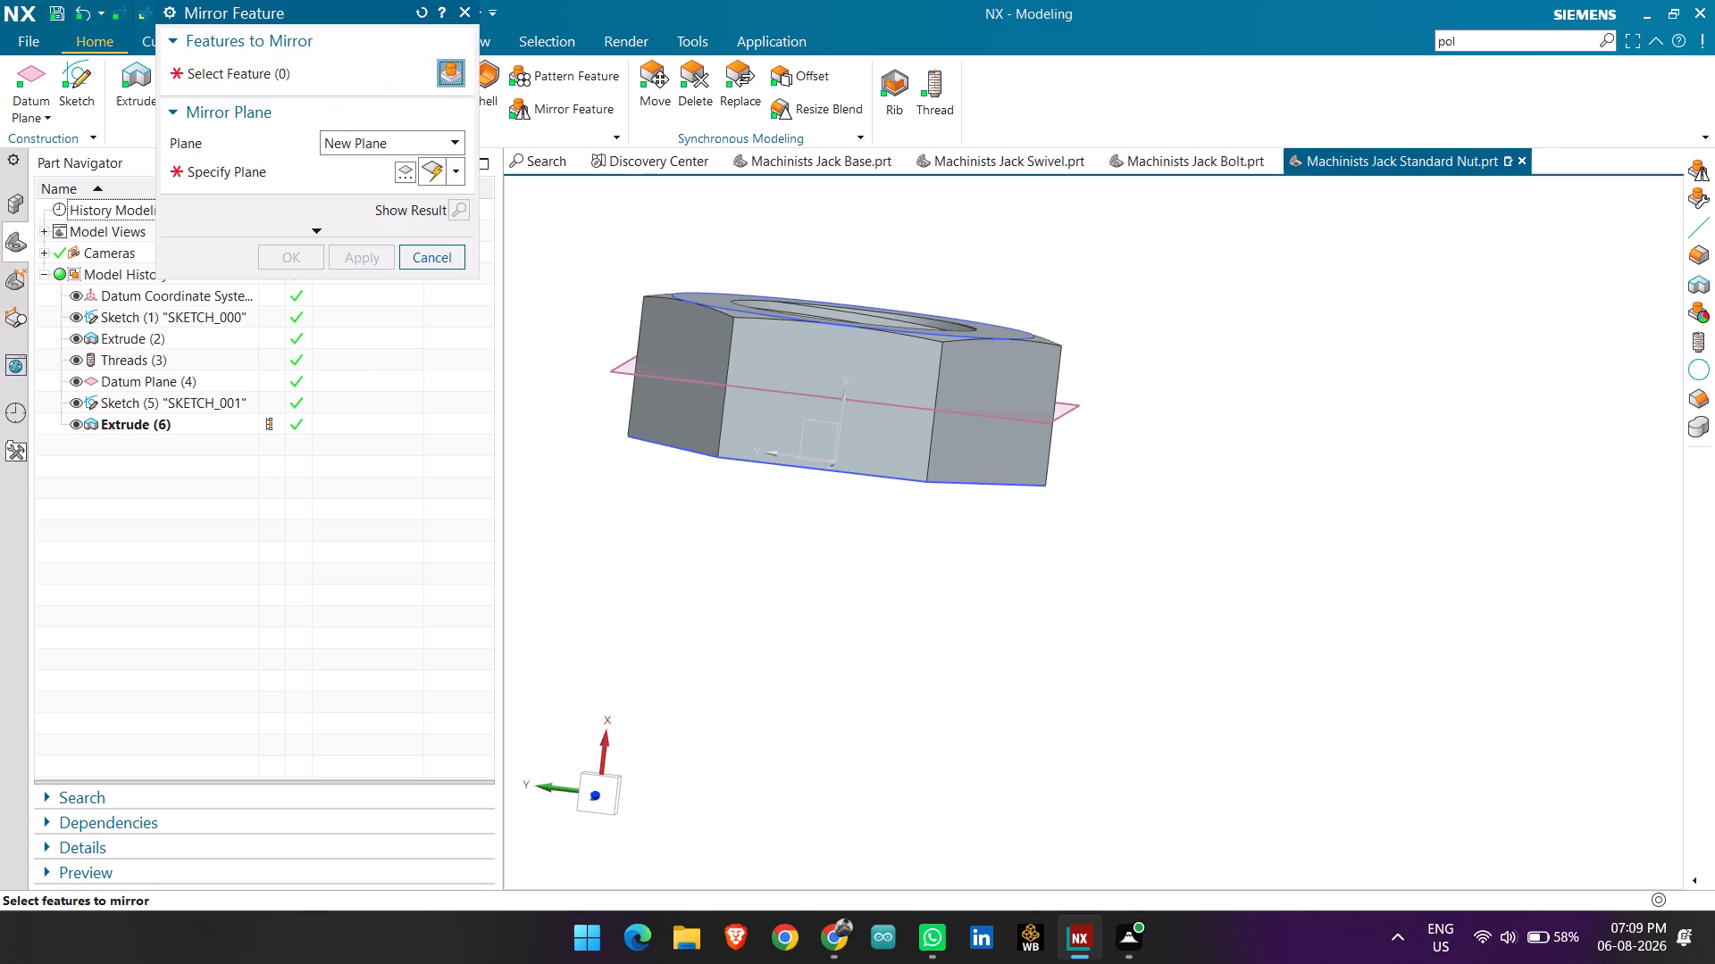
pyautogui.moveTo(739, 313); pyautogui.dragTo(740, 362, button='middle')
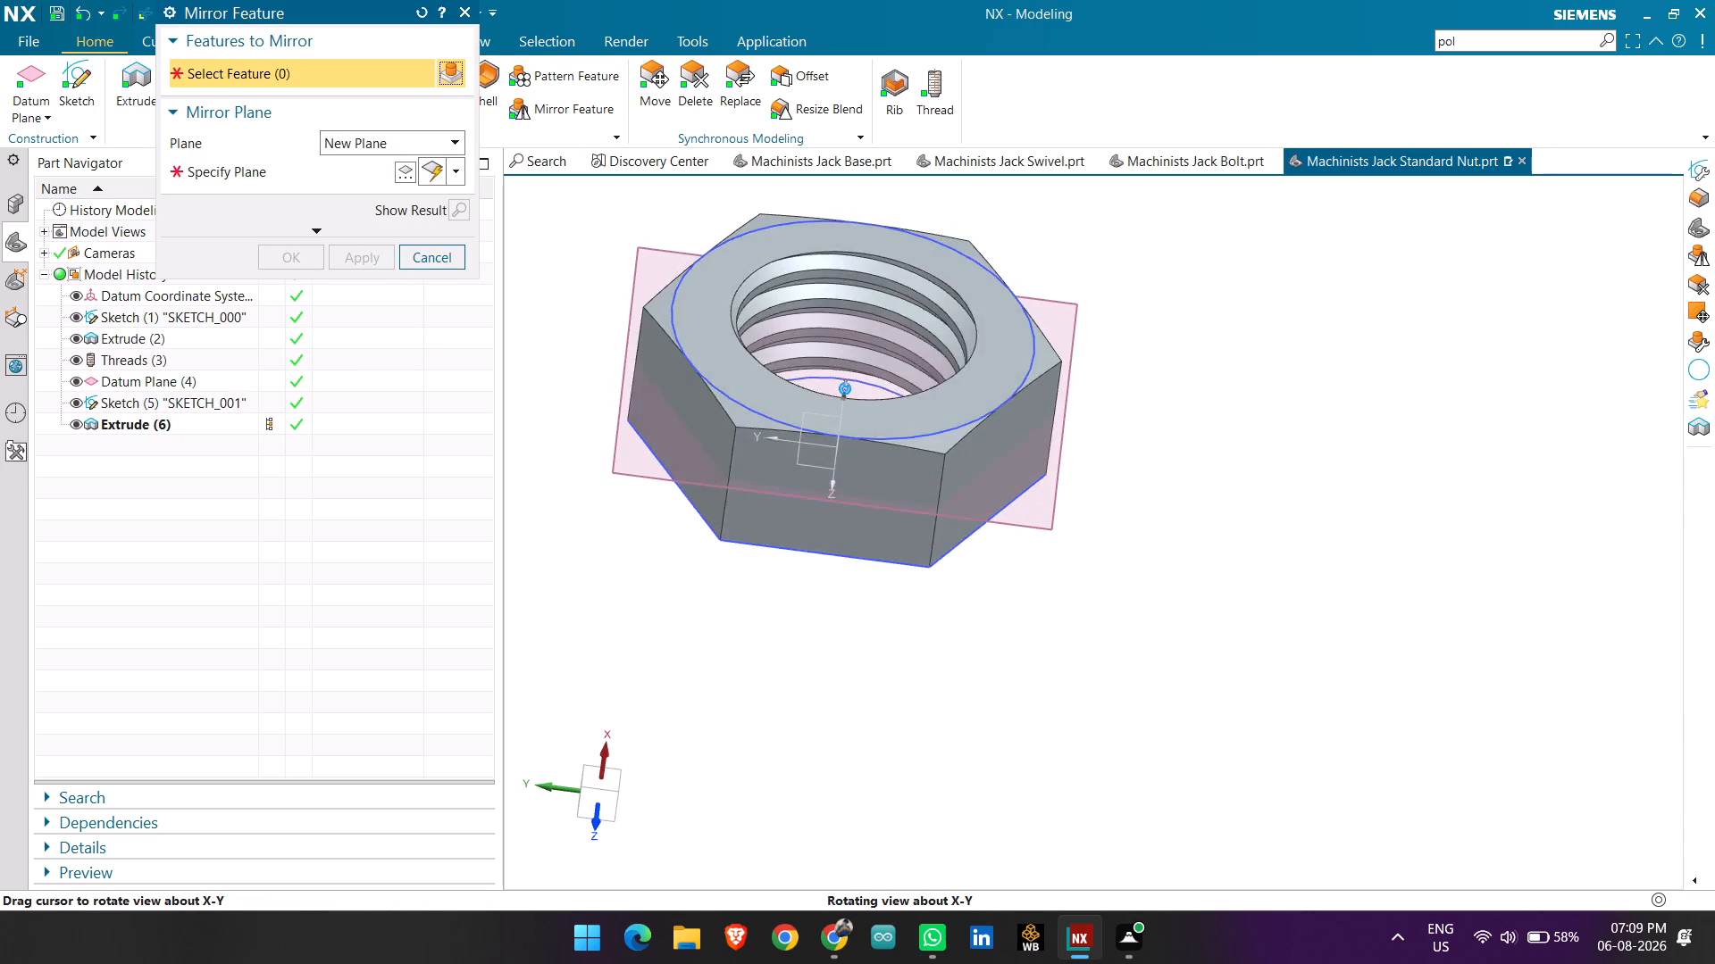
pyautogui.click(743, 418)
pyautogui.moveTo(677, 426); pyautogui.dragTo(761, 343, button='middle')
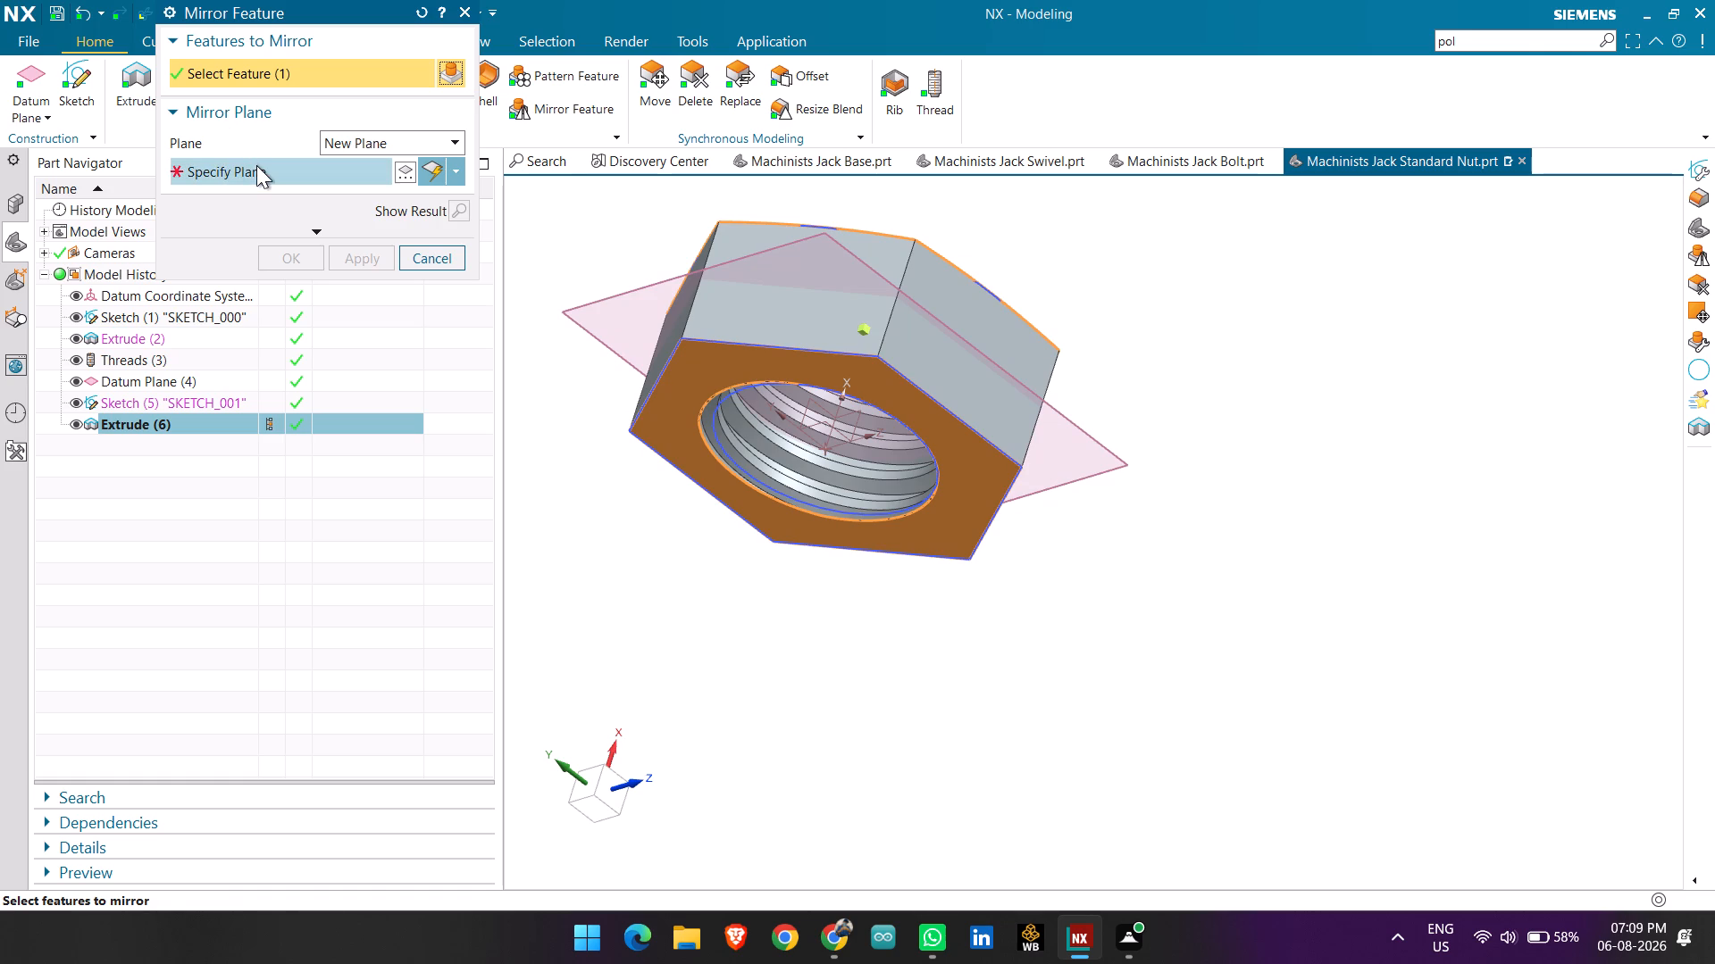
pyautogui.click(258, 167)
pyautogui.click(386, 135)
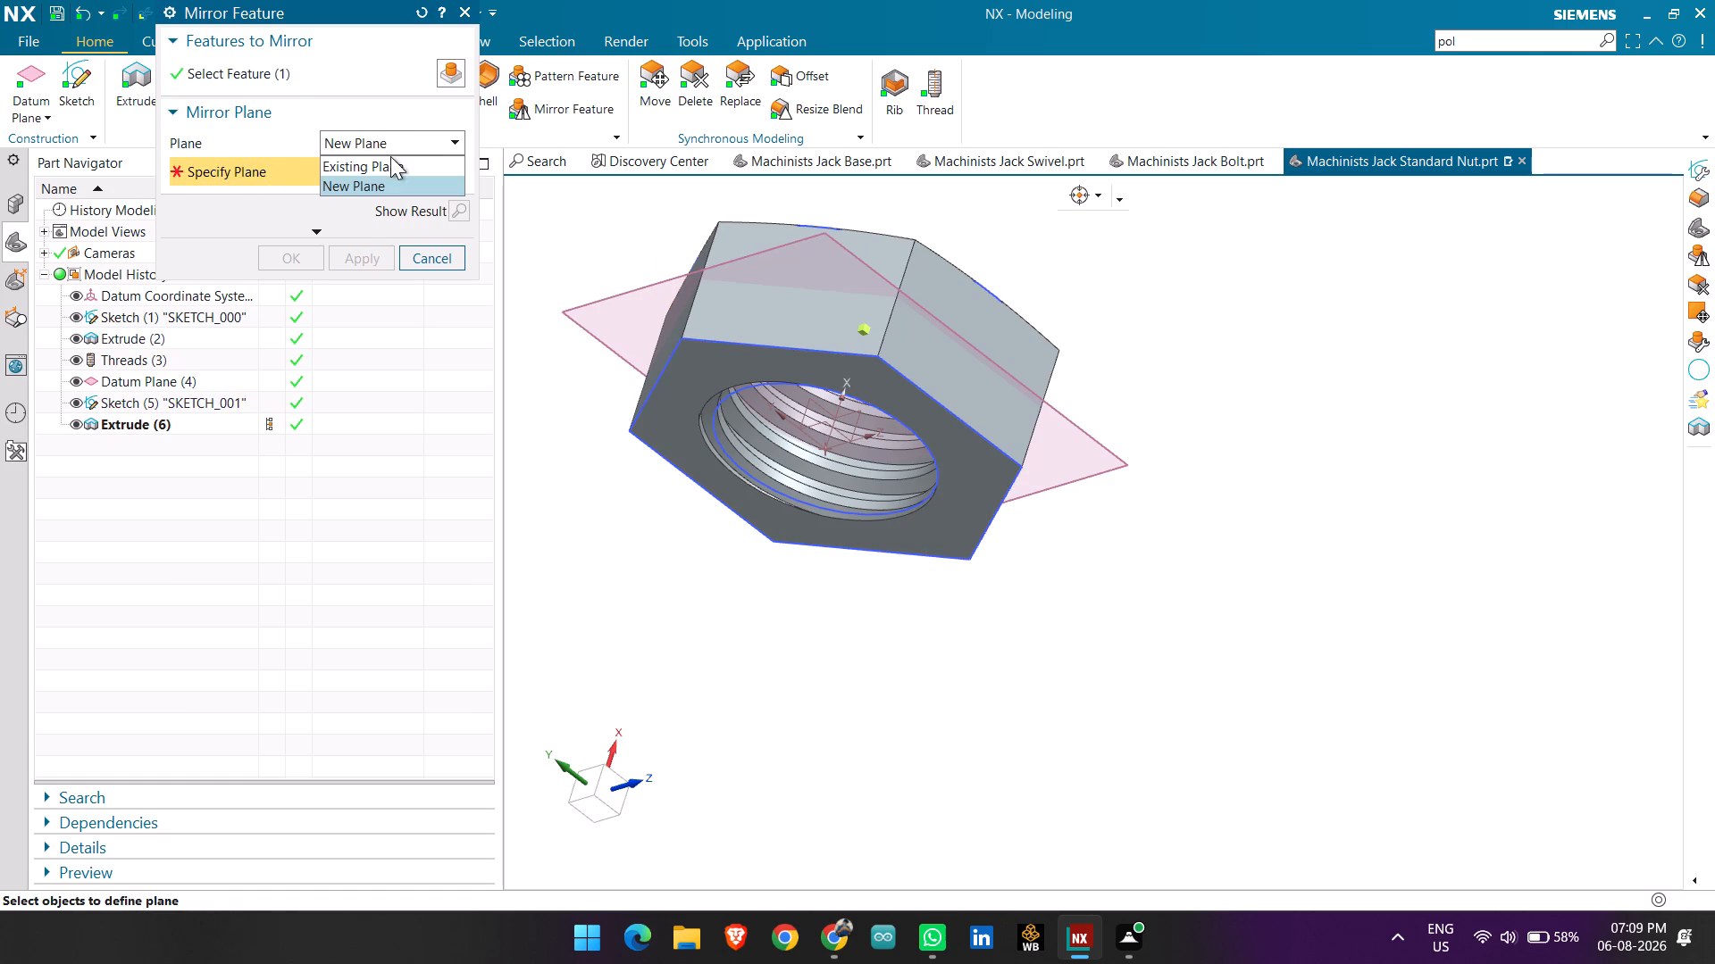
pyautogui.click(390, 162)
pyautogui.click(615, 303)
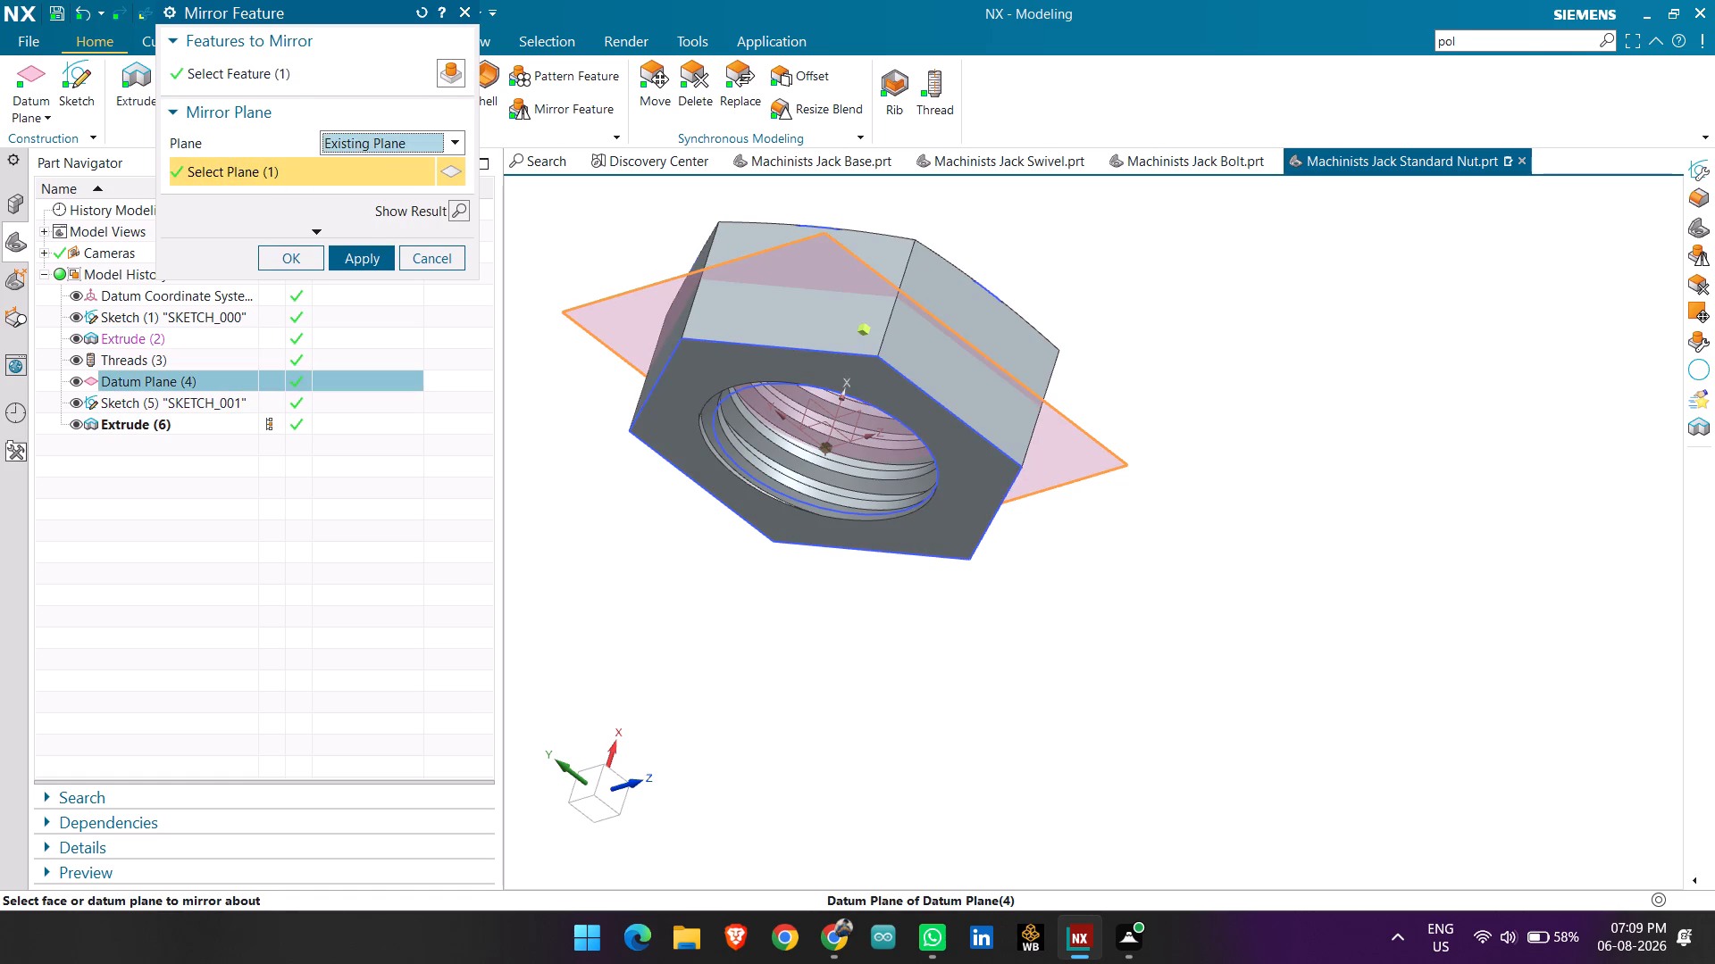
pyautogui.click(363, 261)
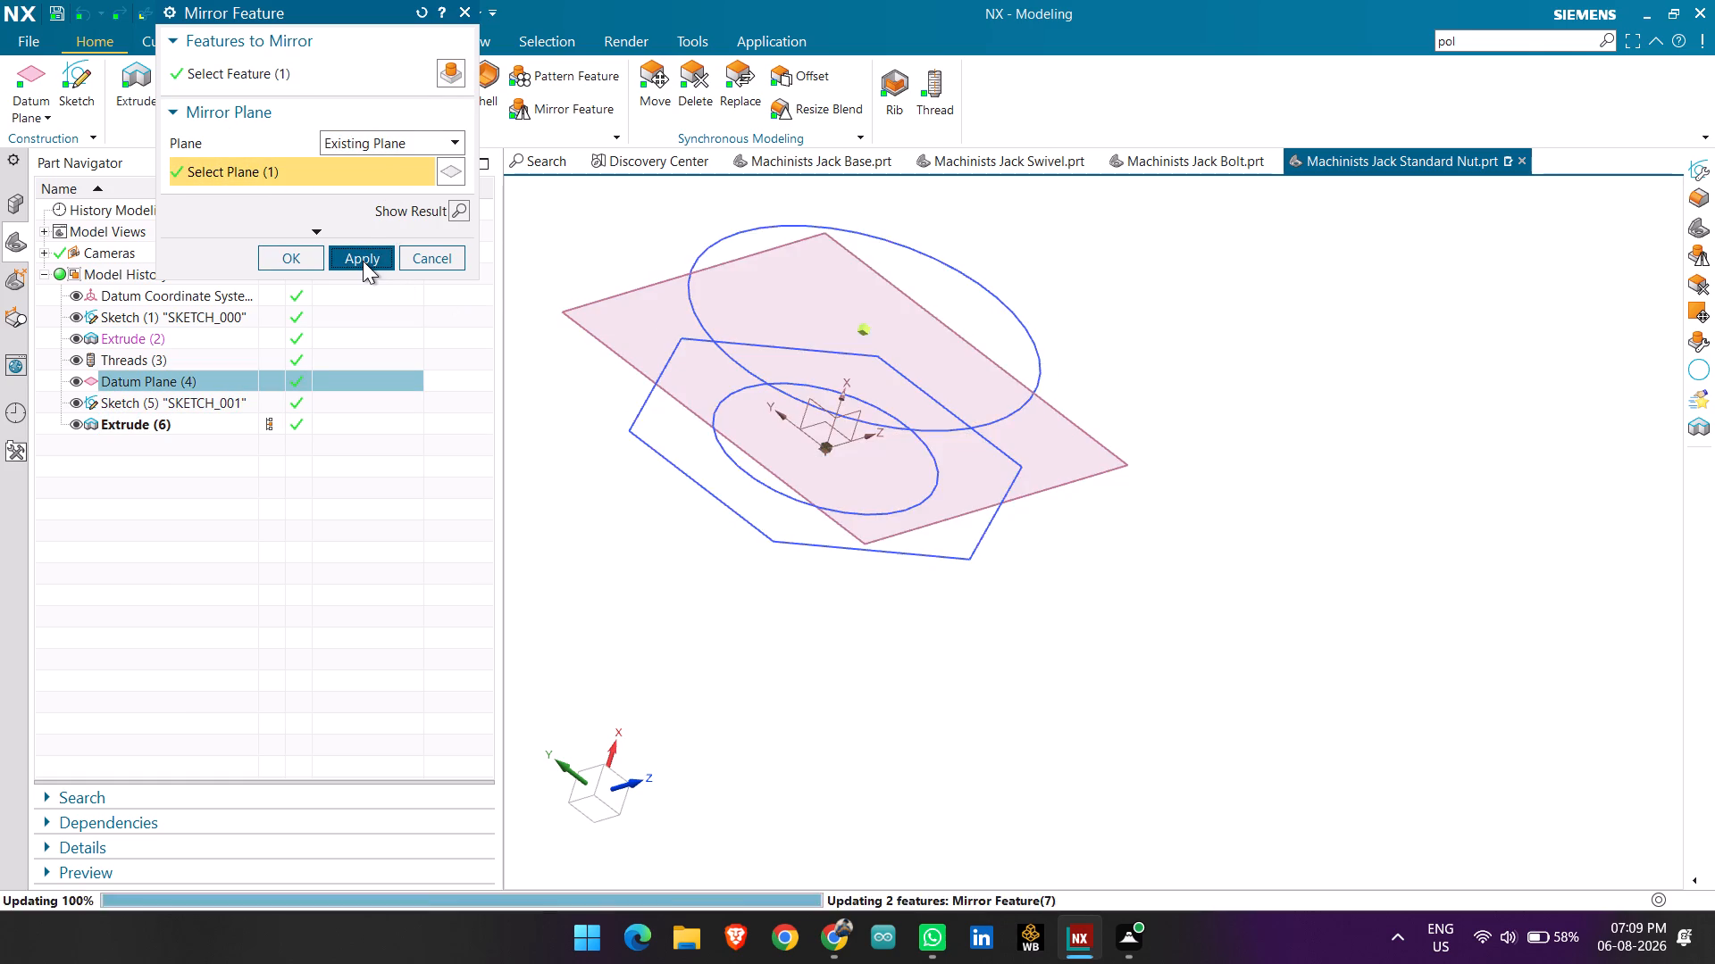
pyautogui.click(440, 253)
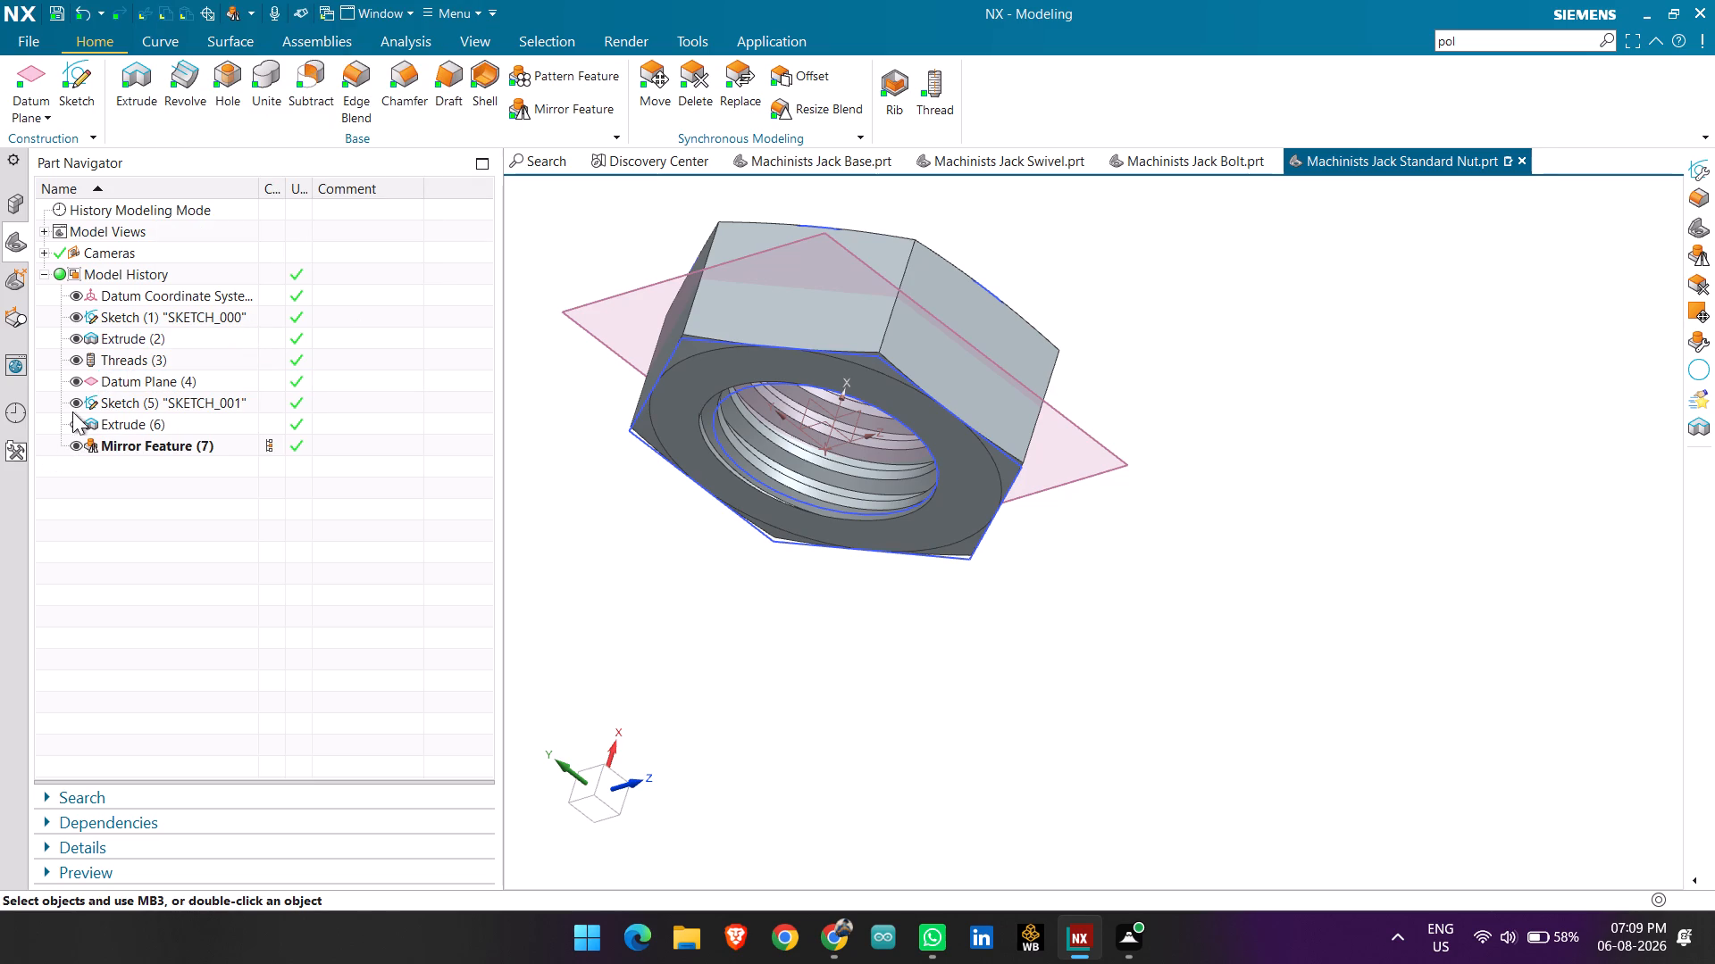
# Hide the midway datum plane and both sketches.
pyautogui.click(77, 379)
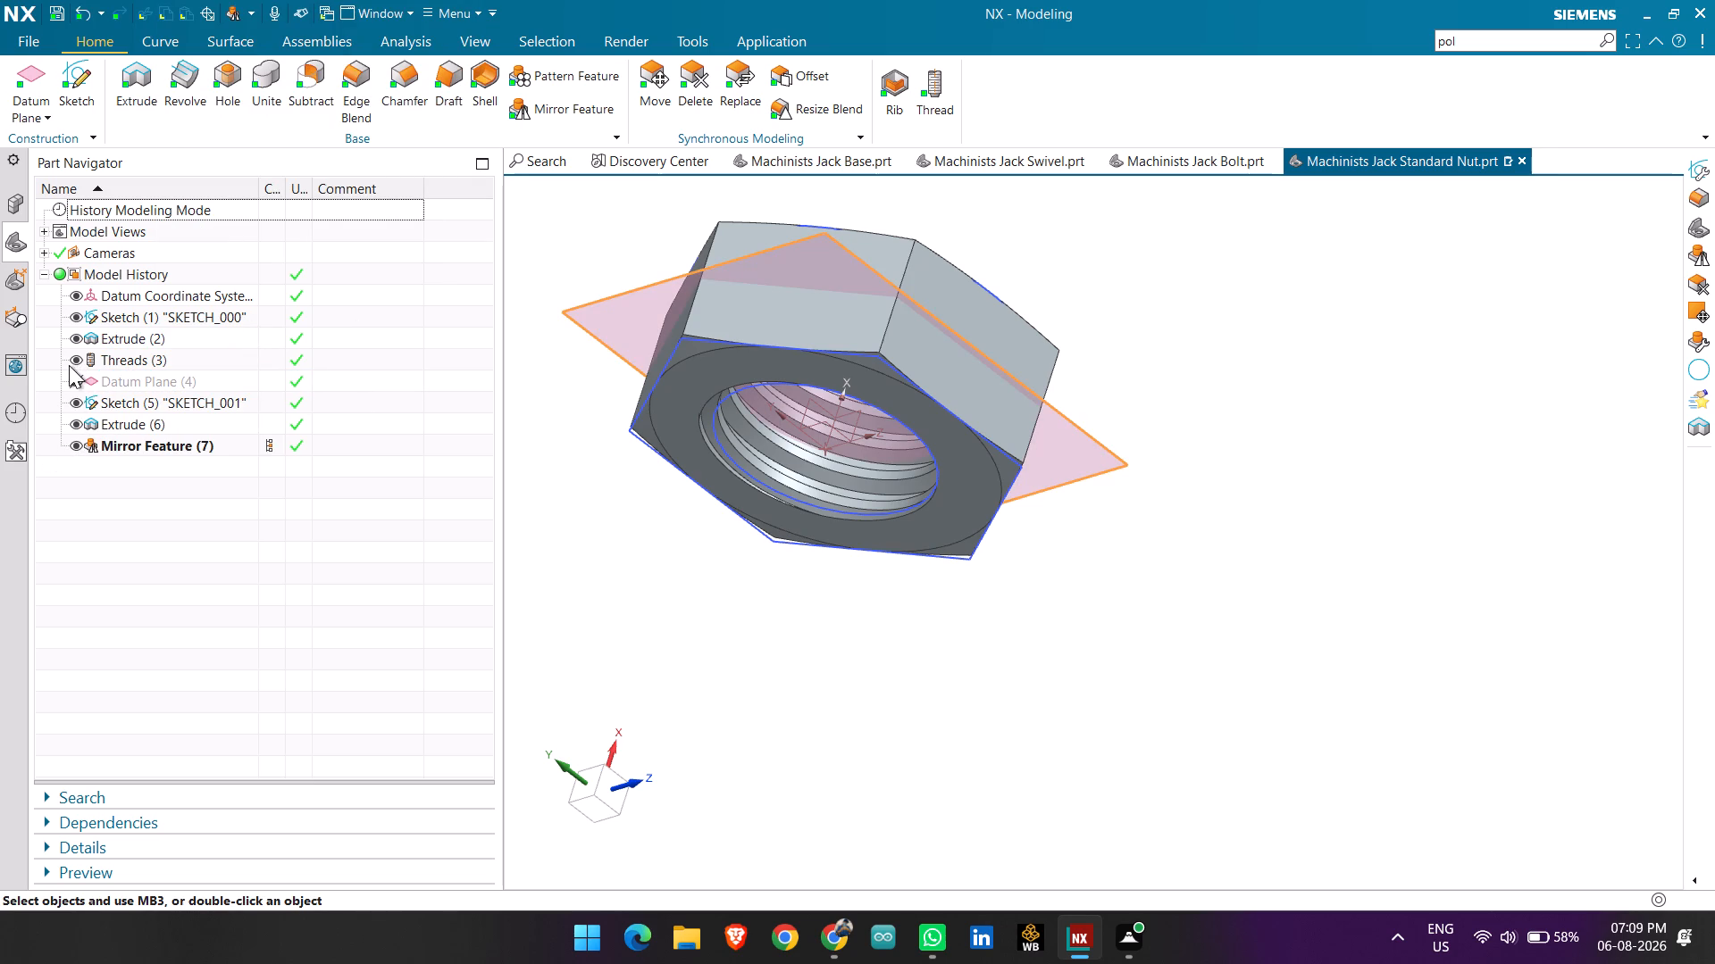
pyautogui.click(75, 319)
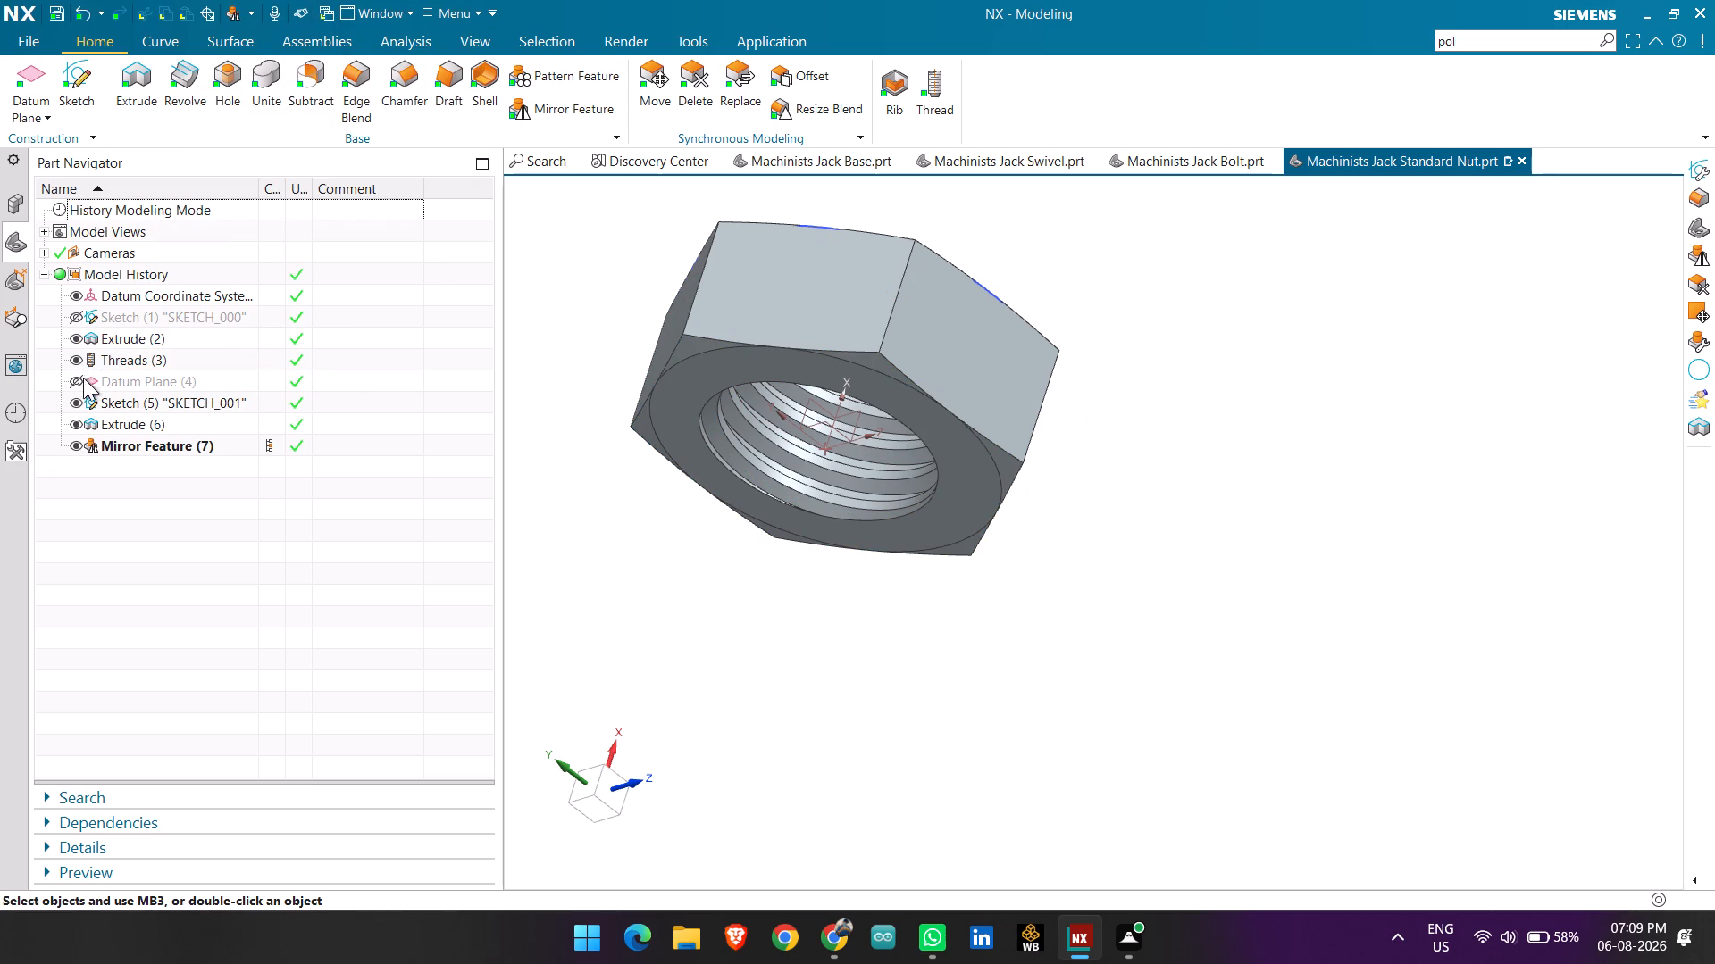
pyautogui.click(78, 404)
# Examine the chamfered corners on both end faces and the threaded bore of the nut.
pyautogui.moveTo(766, 448); pyautogui.dragTo(768, 464, button='middle')
pyautogui.scroll(1, 766, 448)
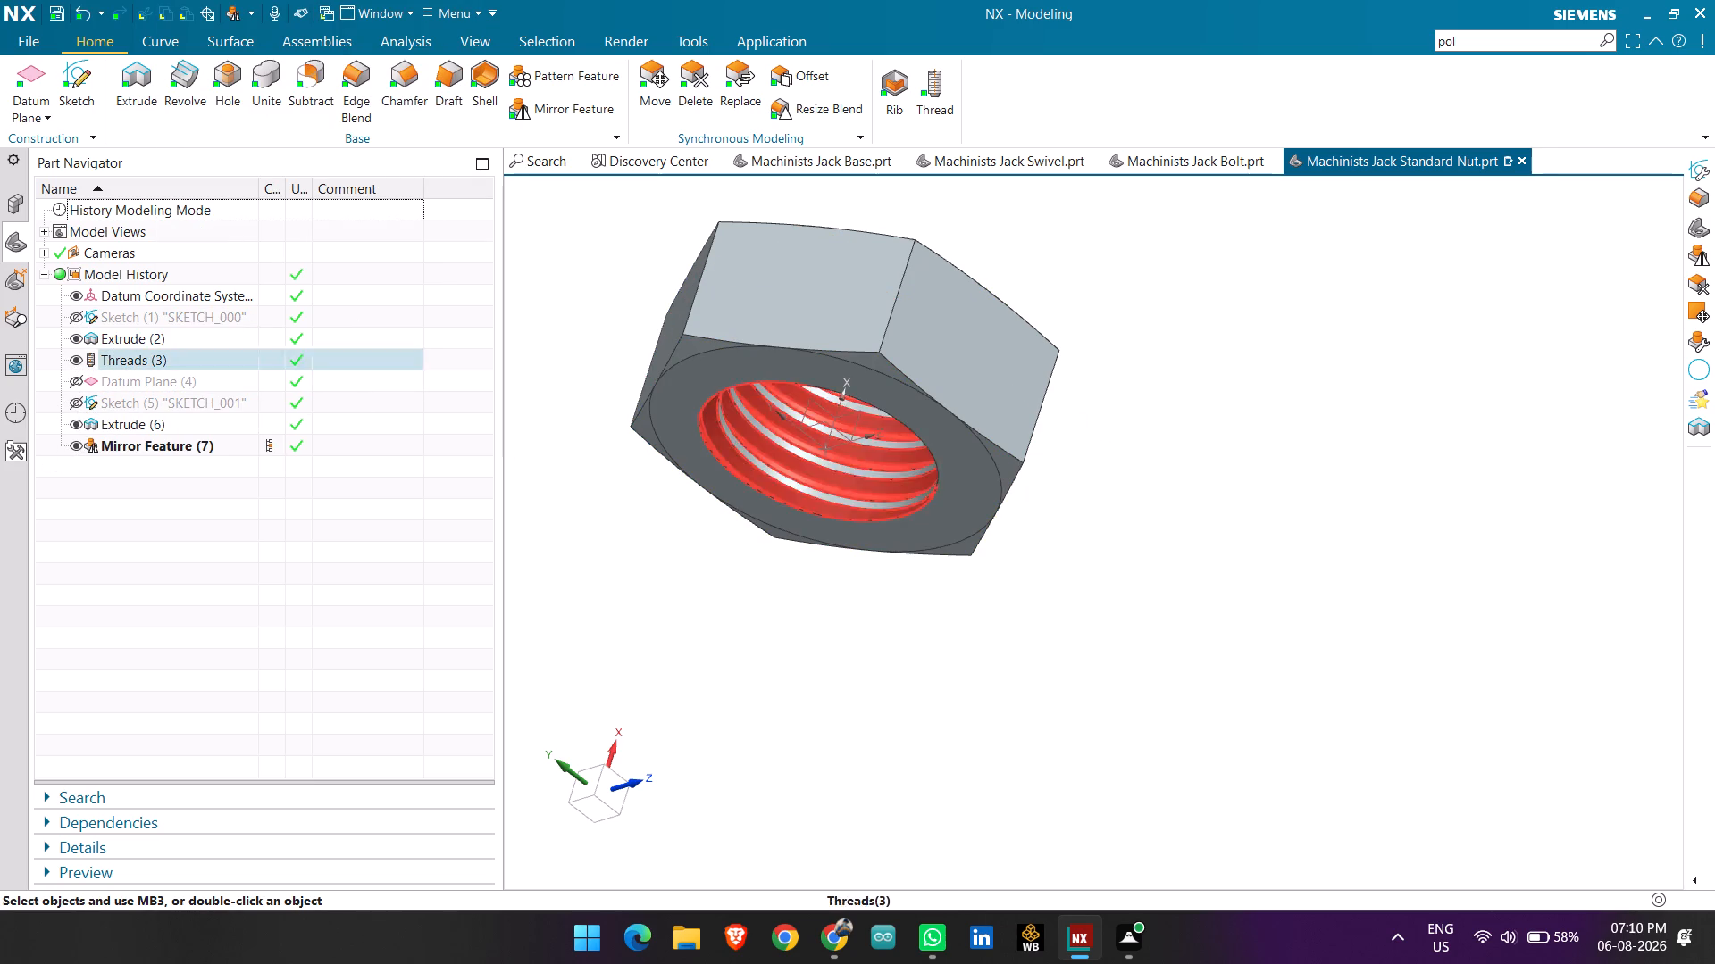
pyautogui.moveTo(768, 464); pyautogui.dragTo(780, 519, button='middle')
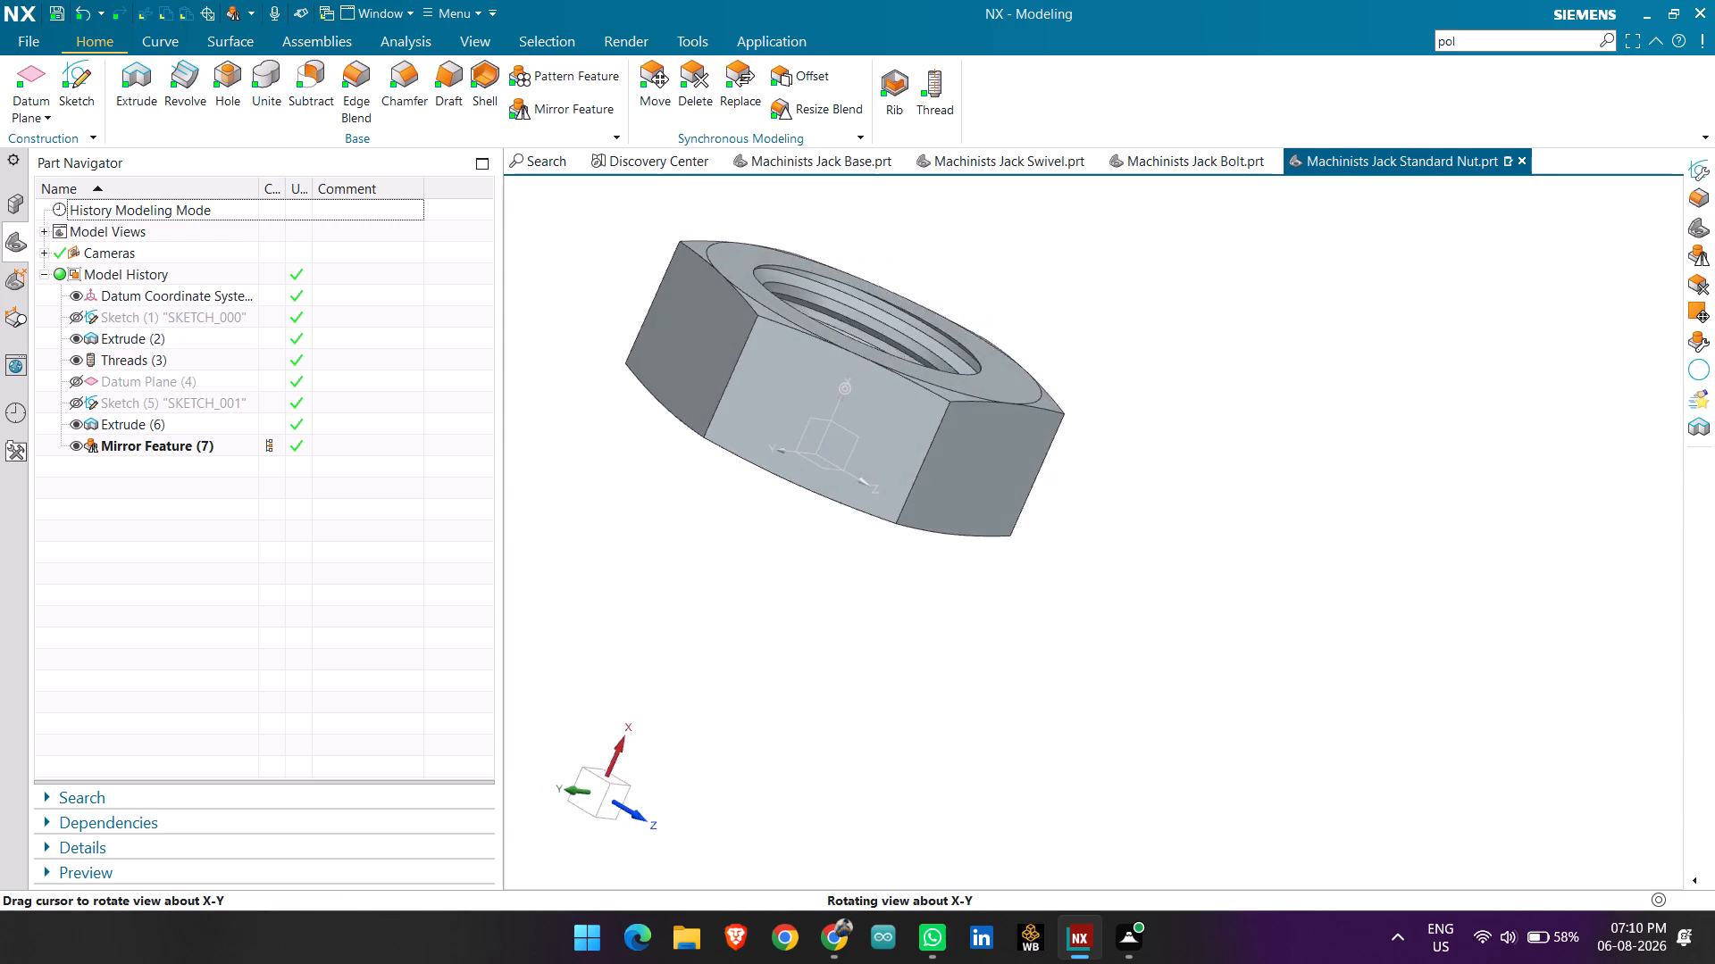
pyautogui.moveTo(780, 519); pyautogui.dragTo(673, 574, button='middle')
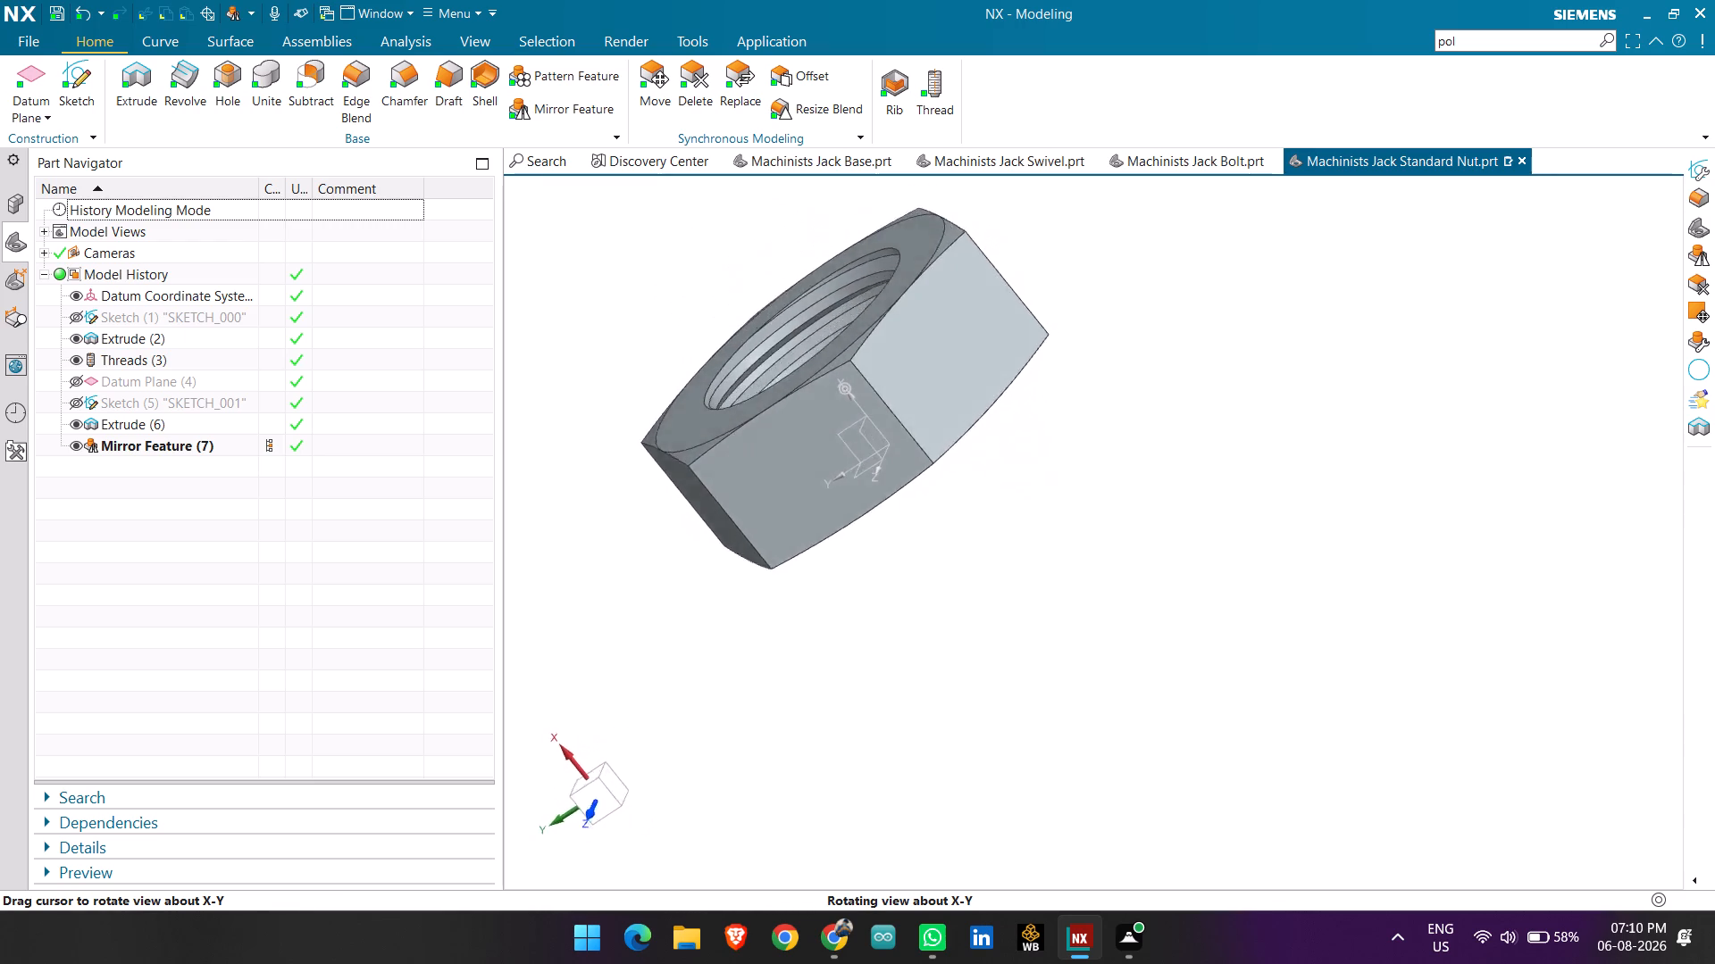
pyautogui.moveTo(673, 574); pyautogui.dragTo(827, 591, button='middle')
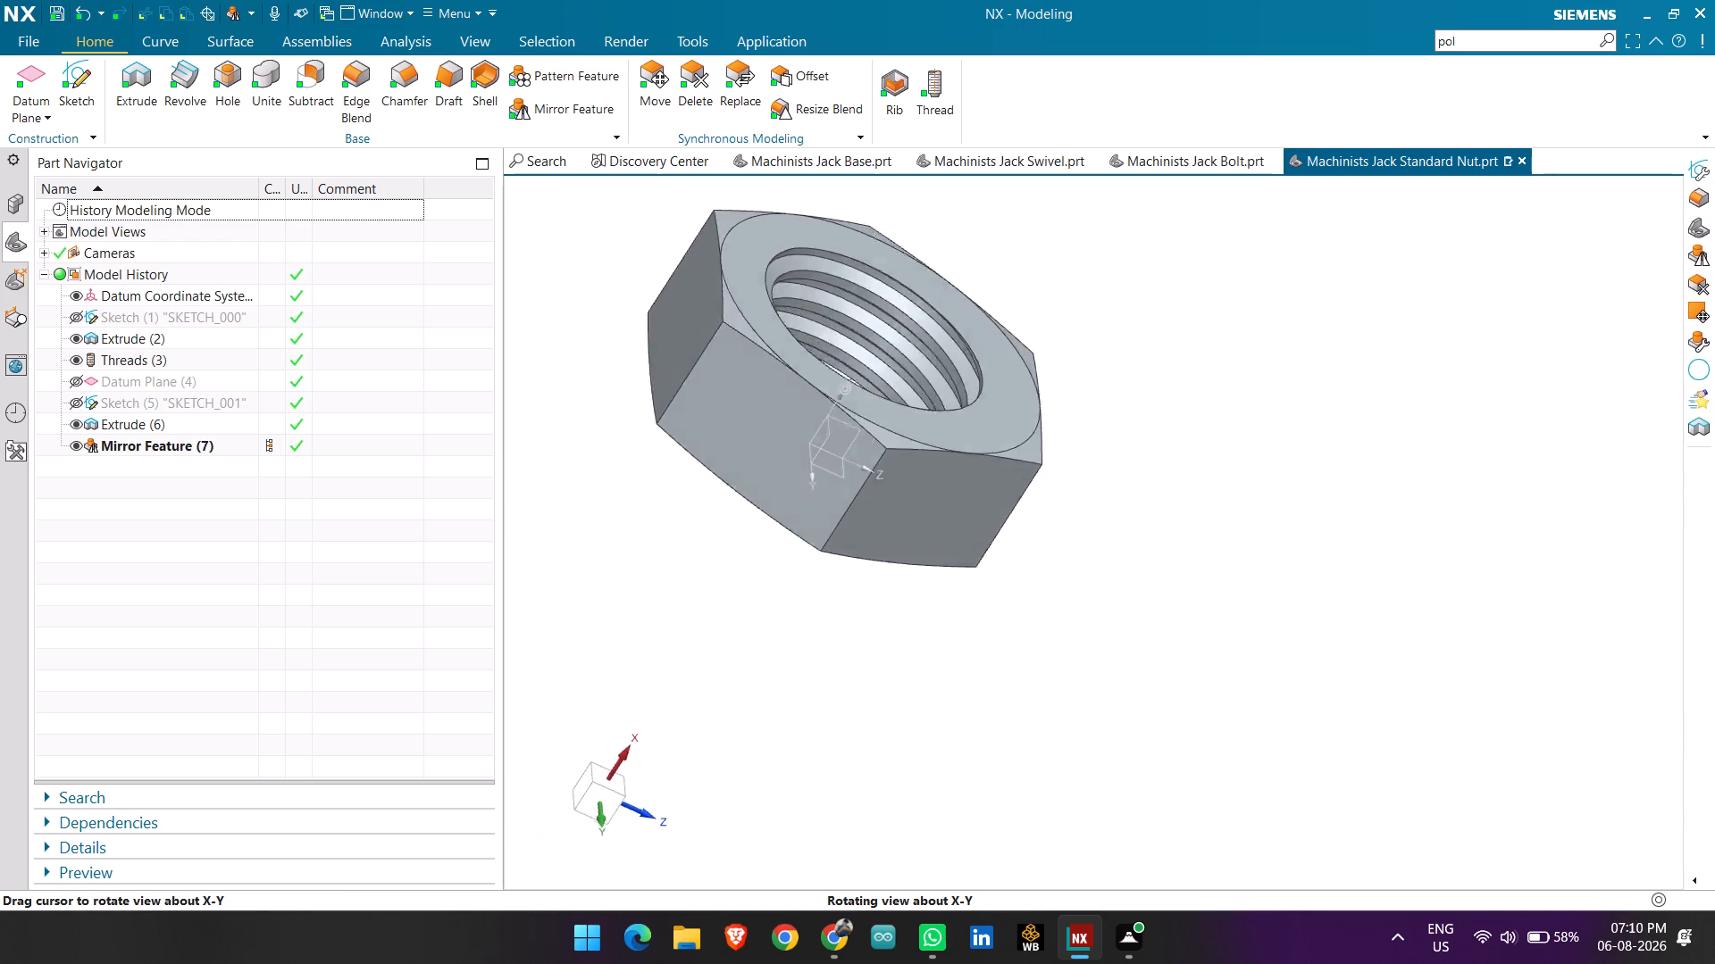
pyautogui.moveTo(827, 591); pyautogui.dragTo(673, 578, button='middle')
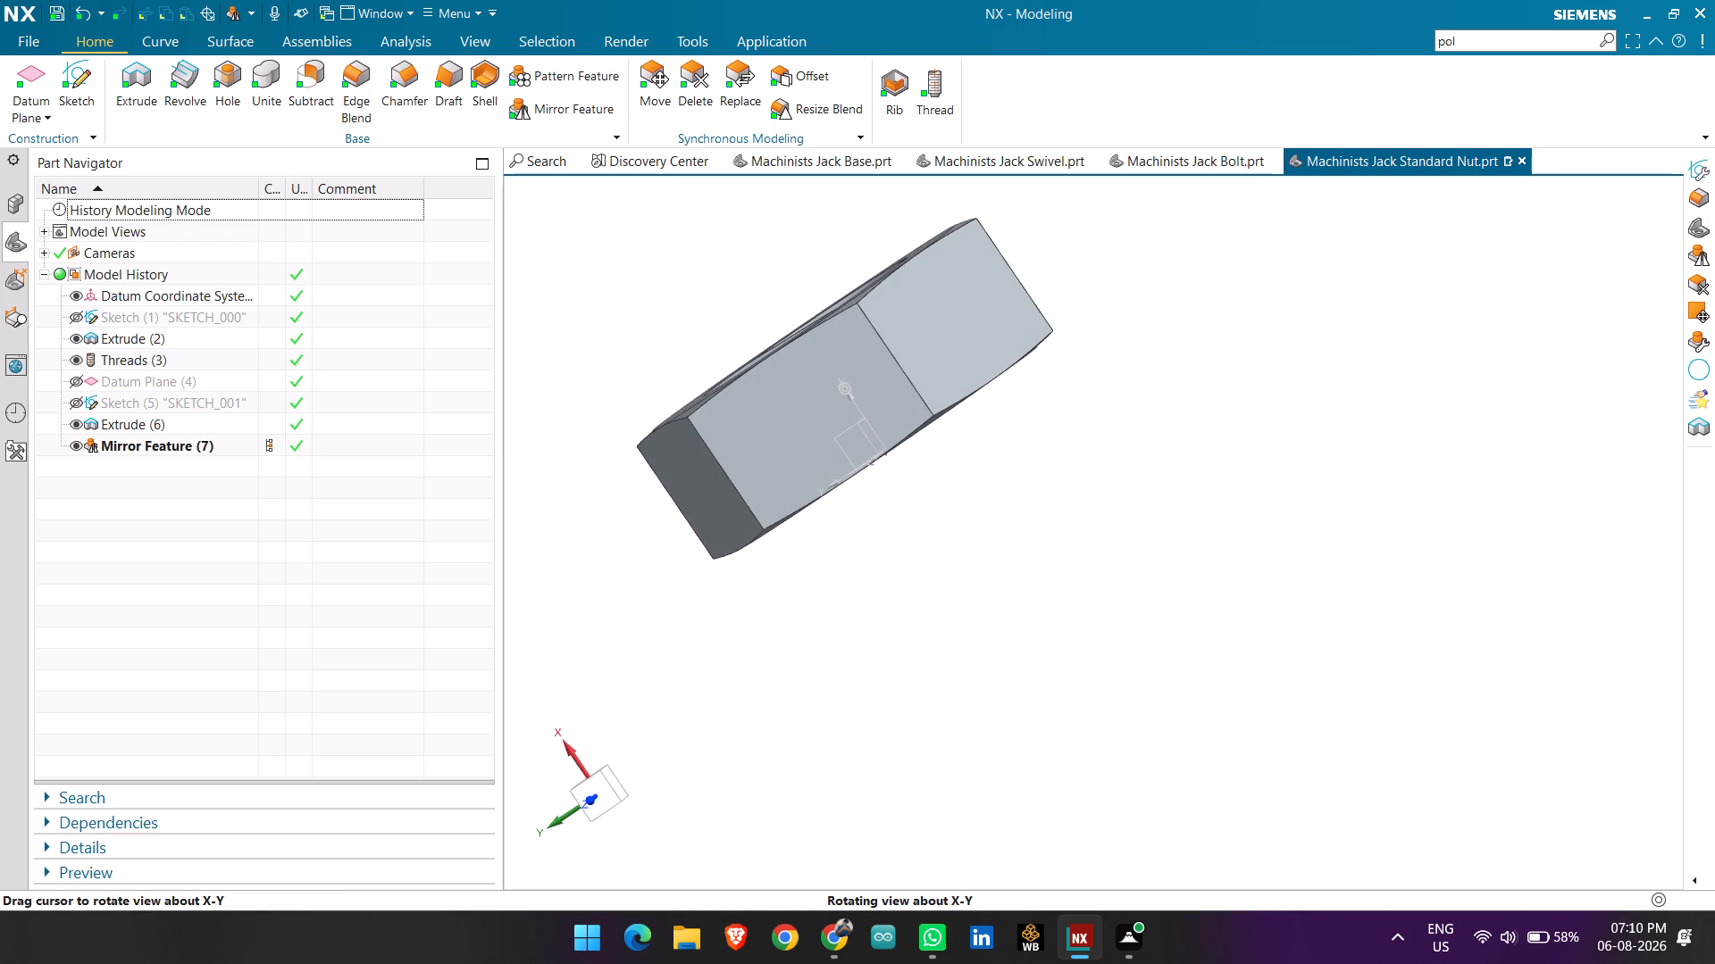
pyautogui.moveTo(673, 578); pyautogui.dragTo(842, 690, button='middle')
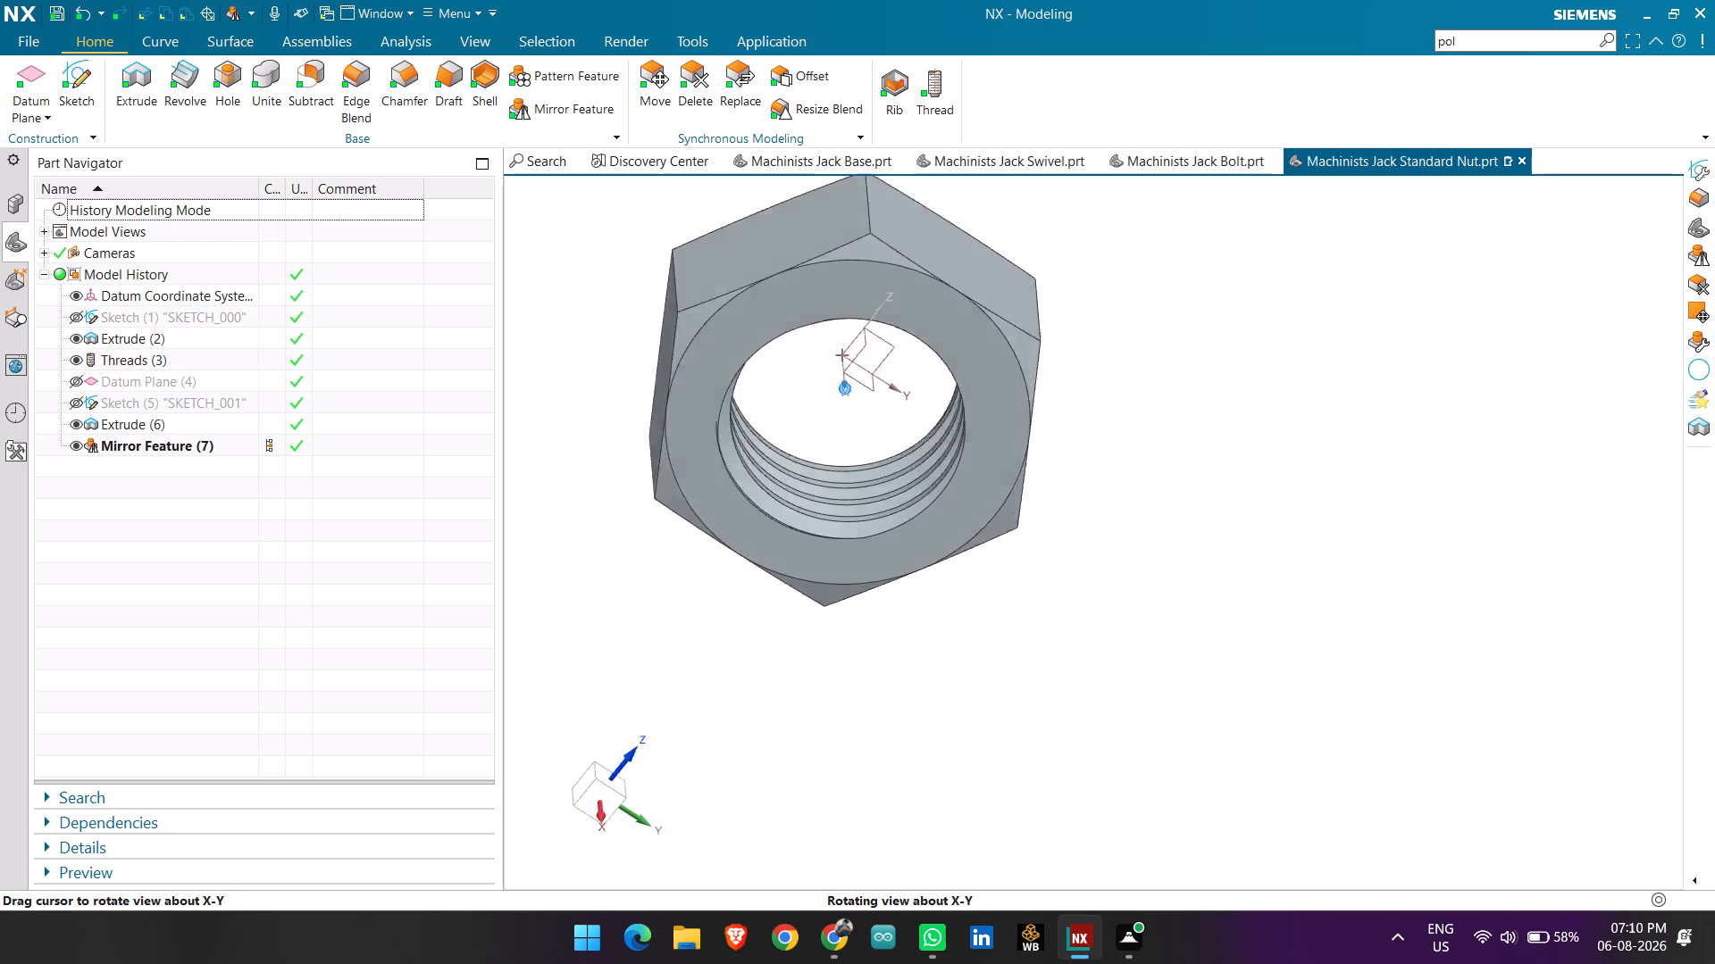
pyautogui.moveTo(842, 690); pyautogui.dragTo(835, 661, button='middle')
pyautogui.scroll(1, 797, 615)
pyautogui.scroll(-2, 797, 607)
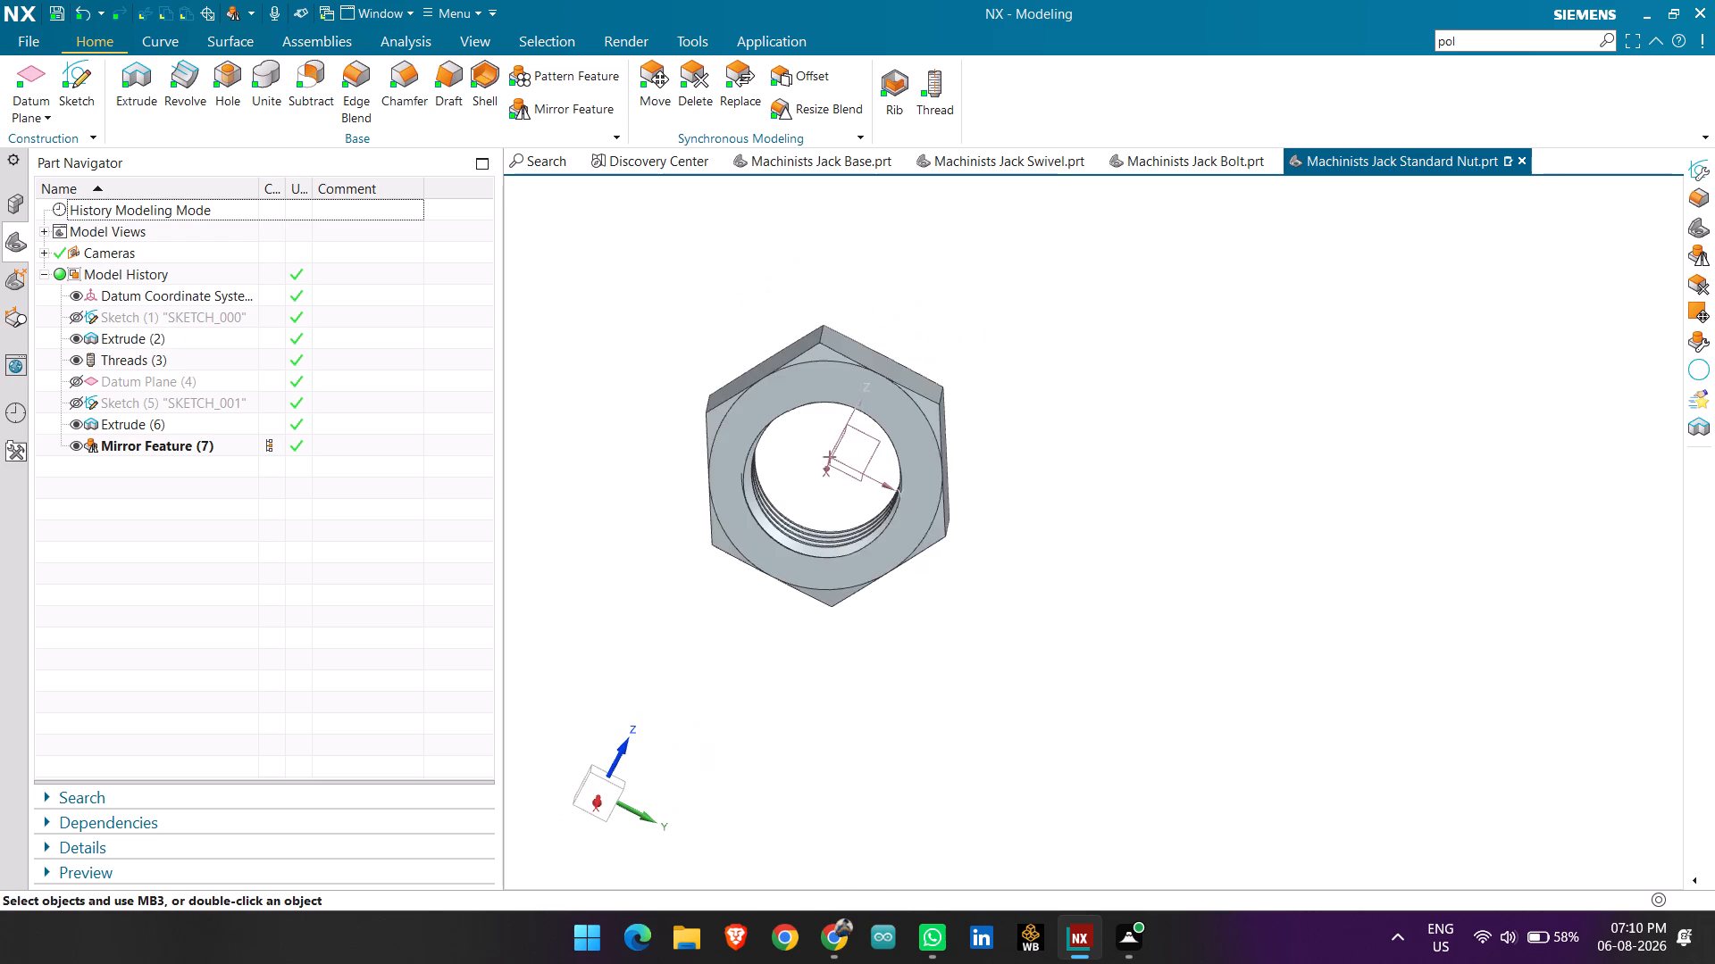
pyautogui.scroll(-2, 798, 606)
# Save the standard nut part.
pyautogui.hotkey('ctrl', 's')
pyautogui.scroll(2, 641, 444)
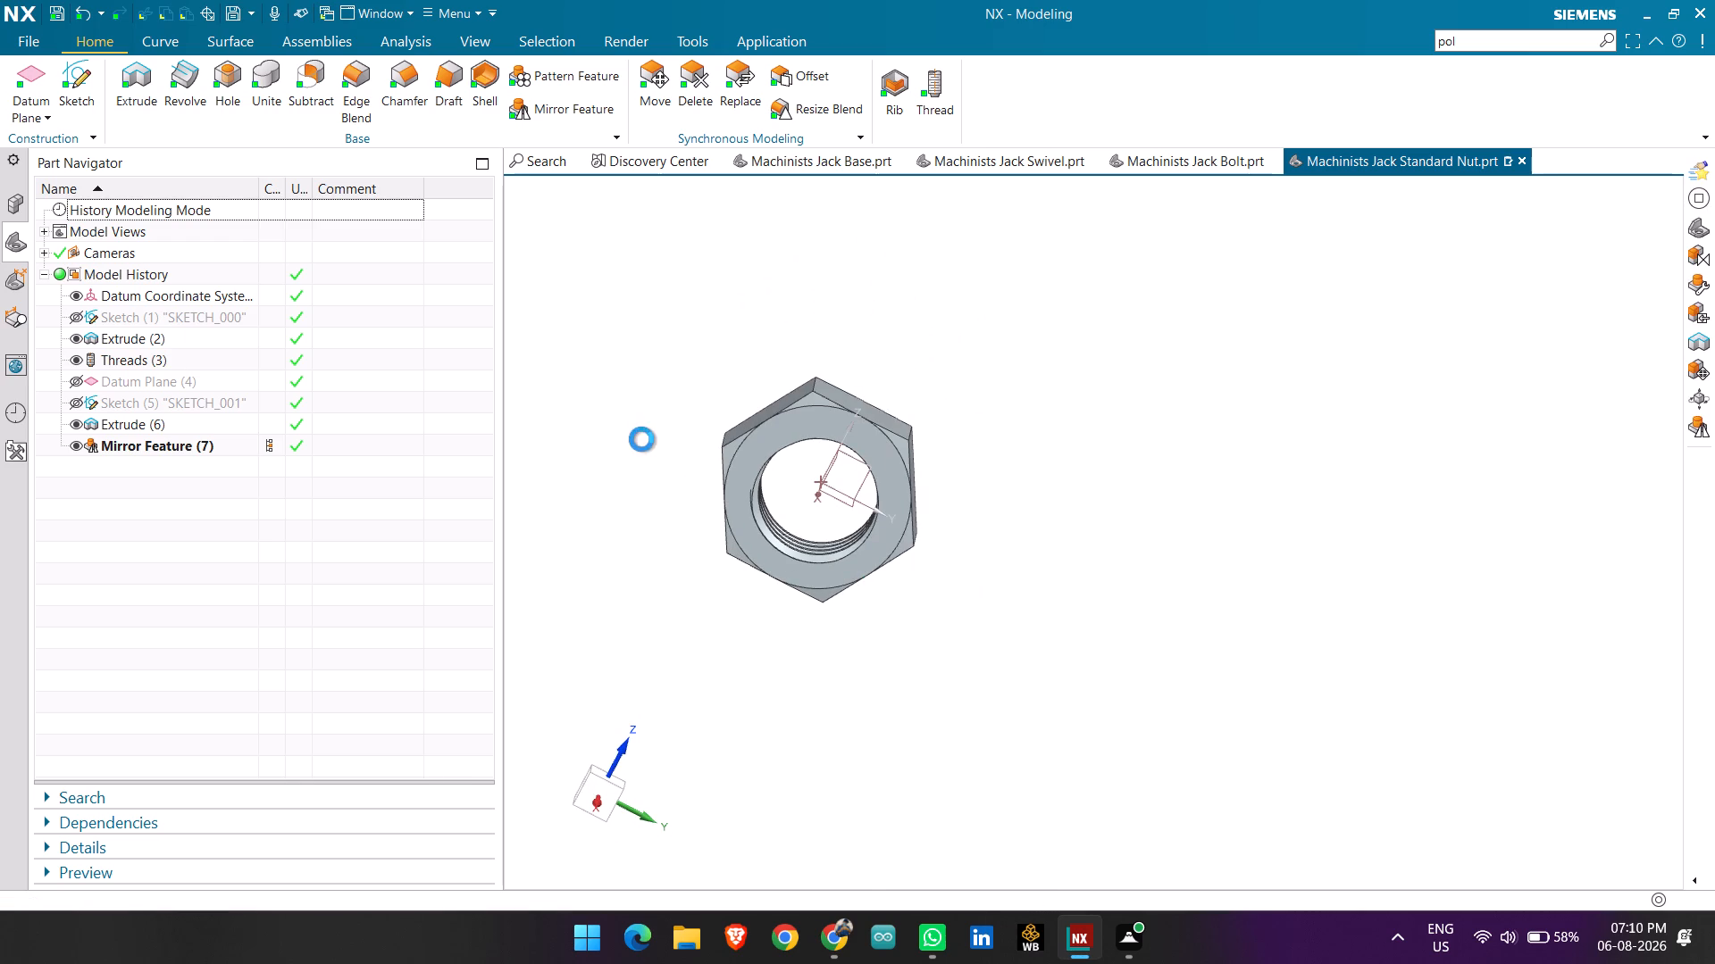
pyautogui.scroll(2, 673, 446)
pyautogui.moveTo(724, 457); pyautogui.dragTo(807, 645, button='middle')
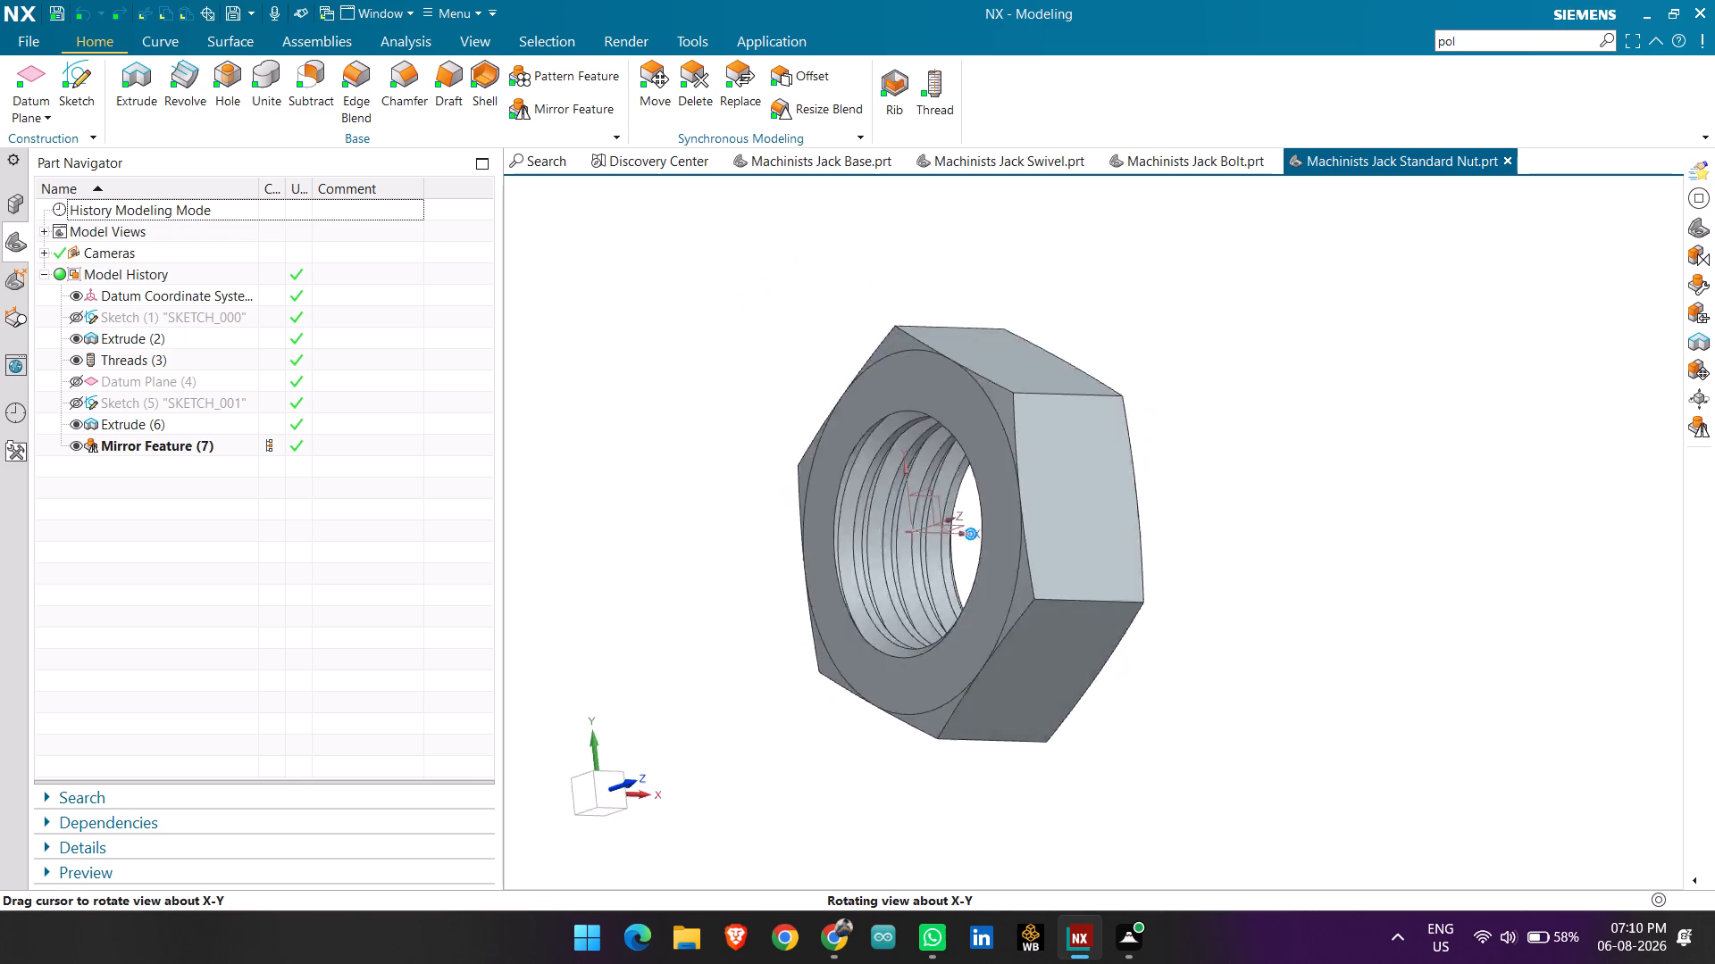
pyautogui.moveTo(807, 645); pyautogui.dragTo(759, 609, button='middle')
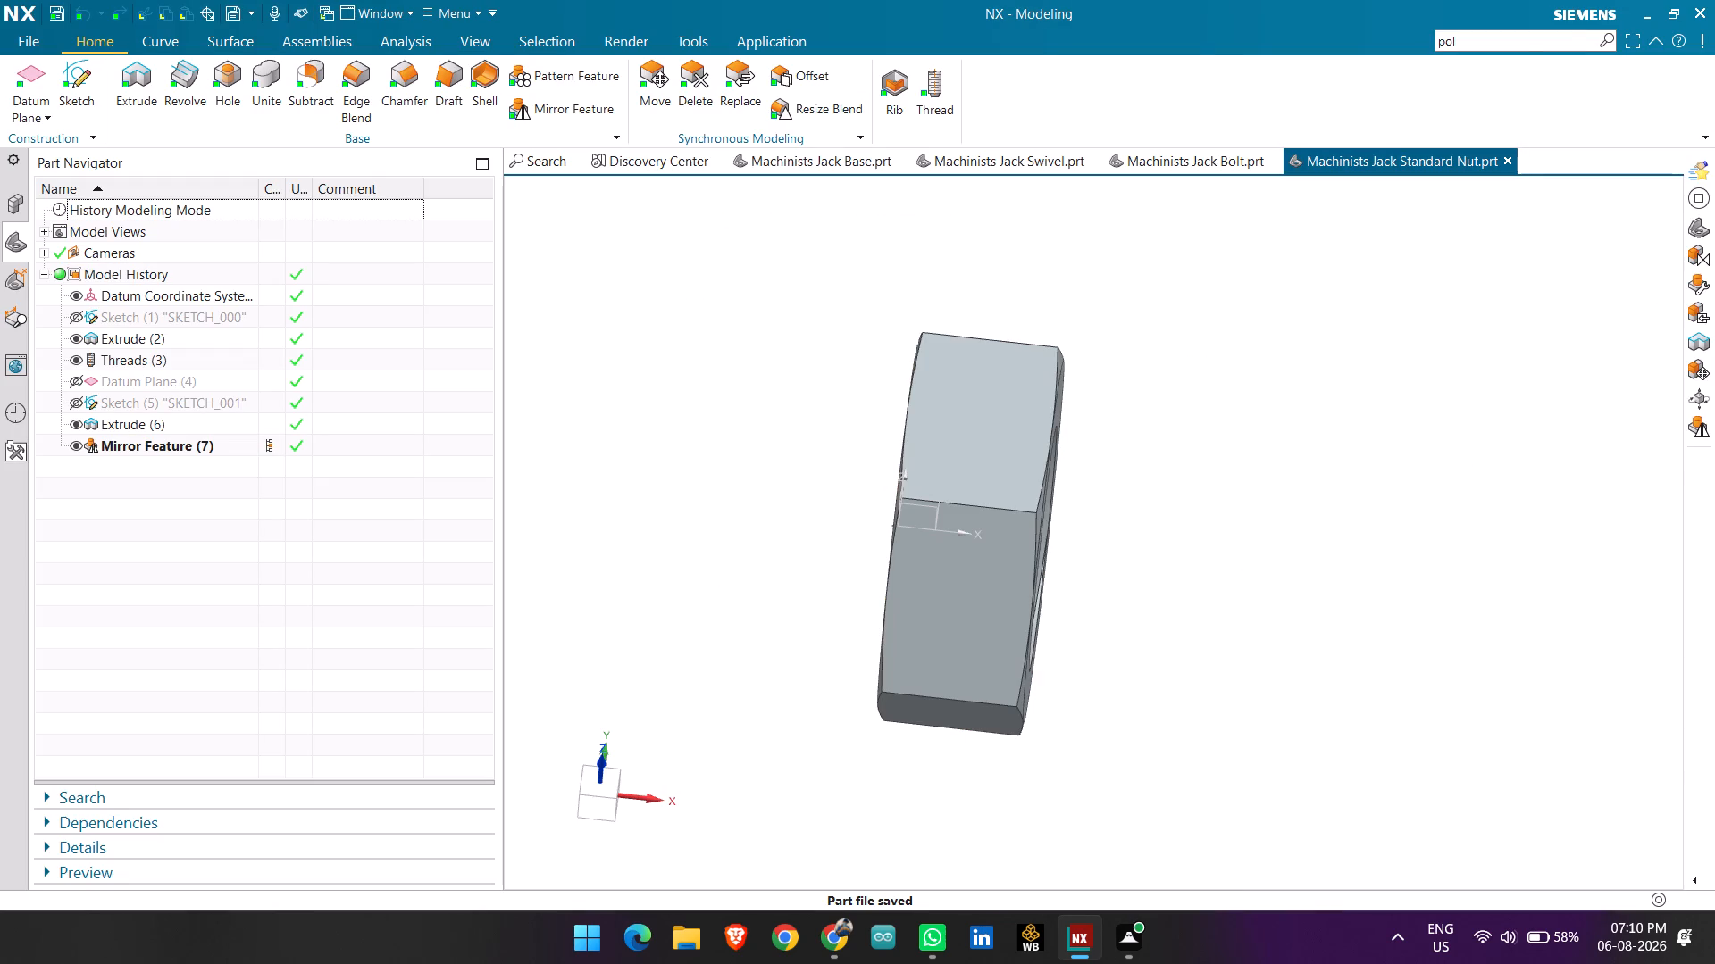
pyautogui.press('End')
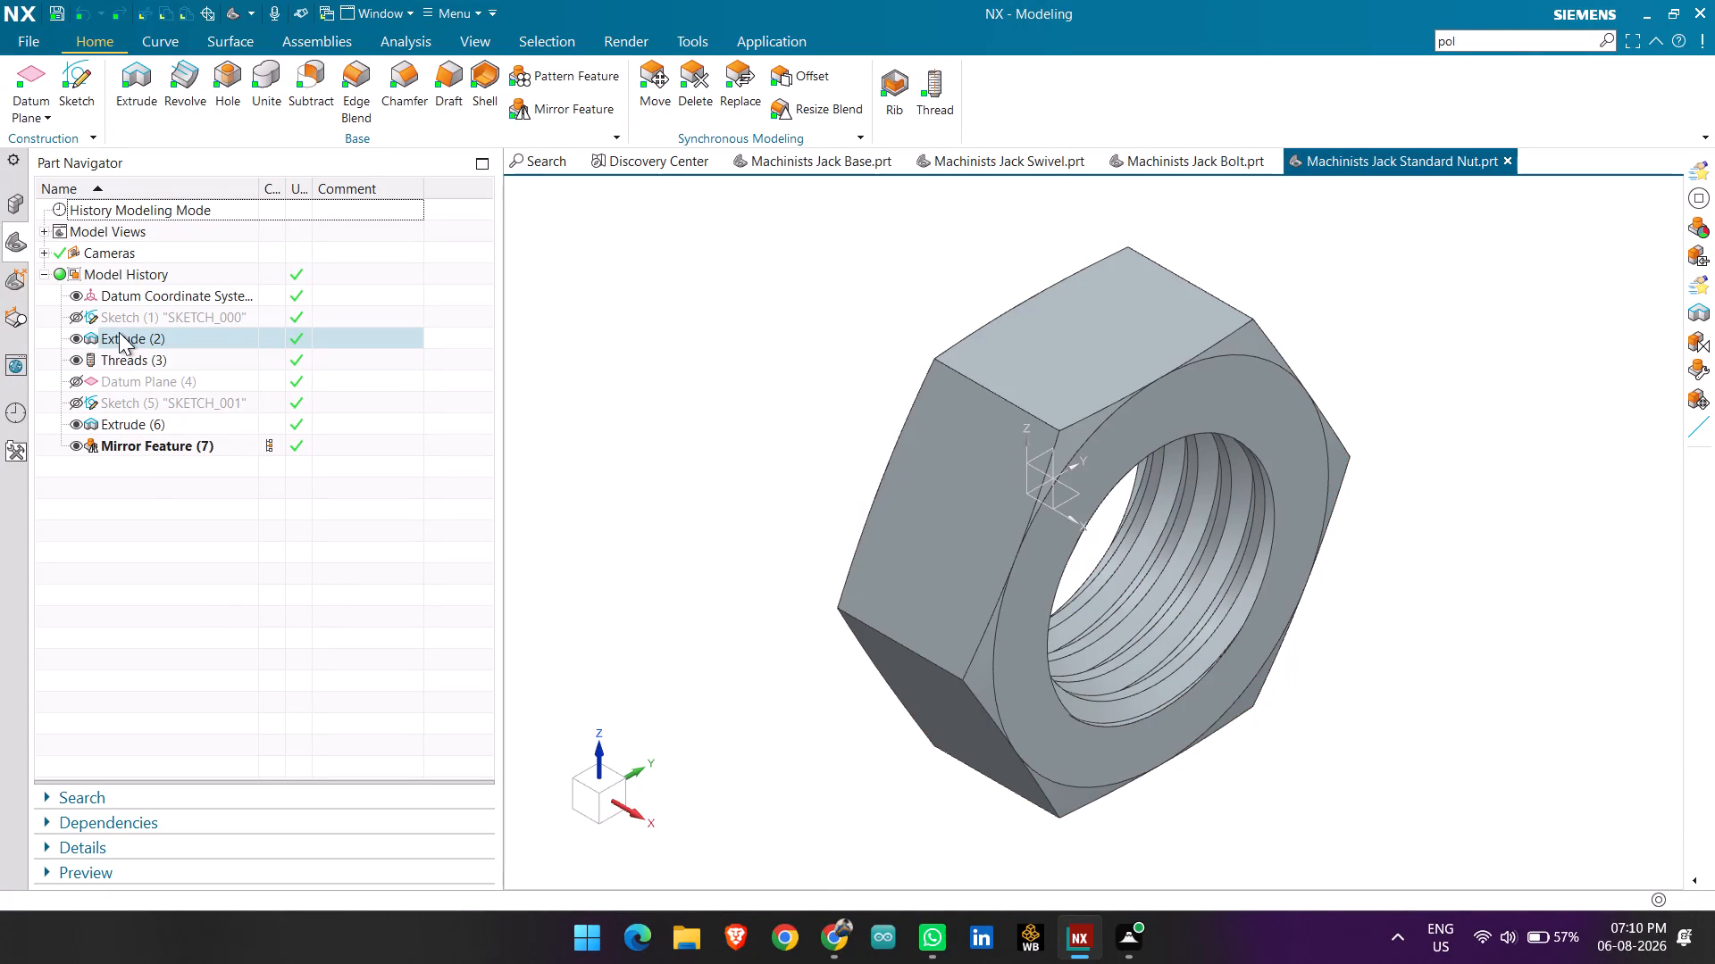
# Show the chamfer circle's sketch, SKETCH_001, and open it for editing with rollback.
pyautogui.click(73, 402)
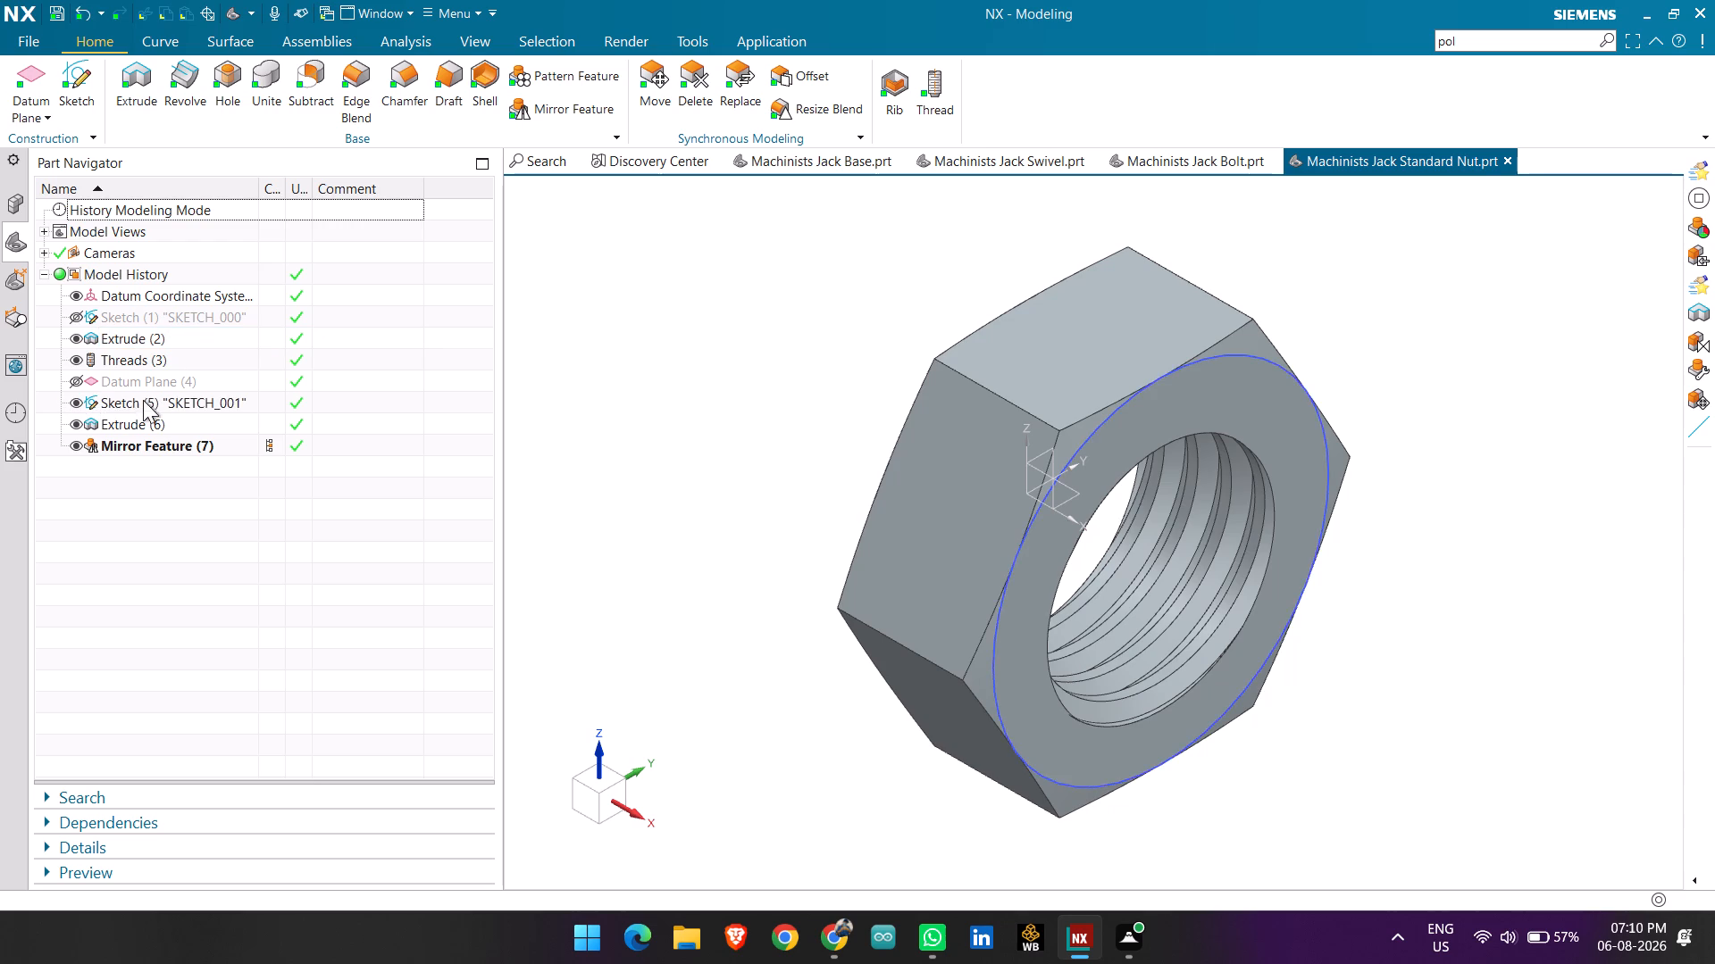
pyautogui.click(143, 400)
pyautogui.rightClick(143, 400)
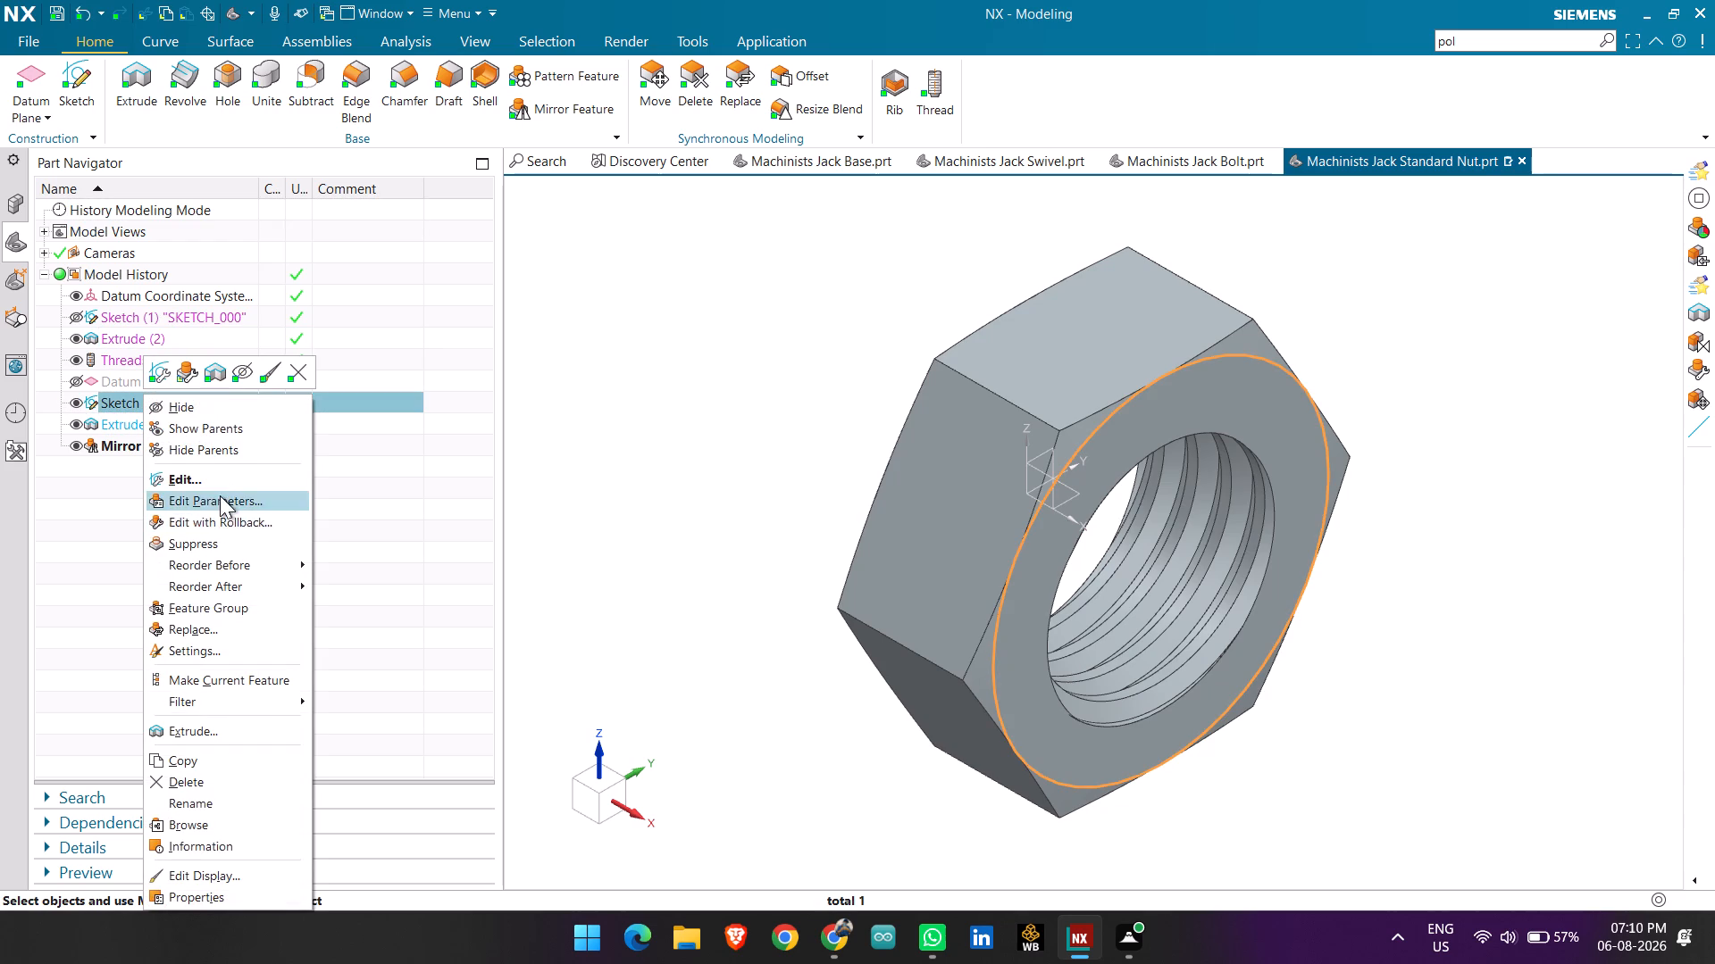
pyautogui.click(229, 526)
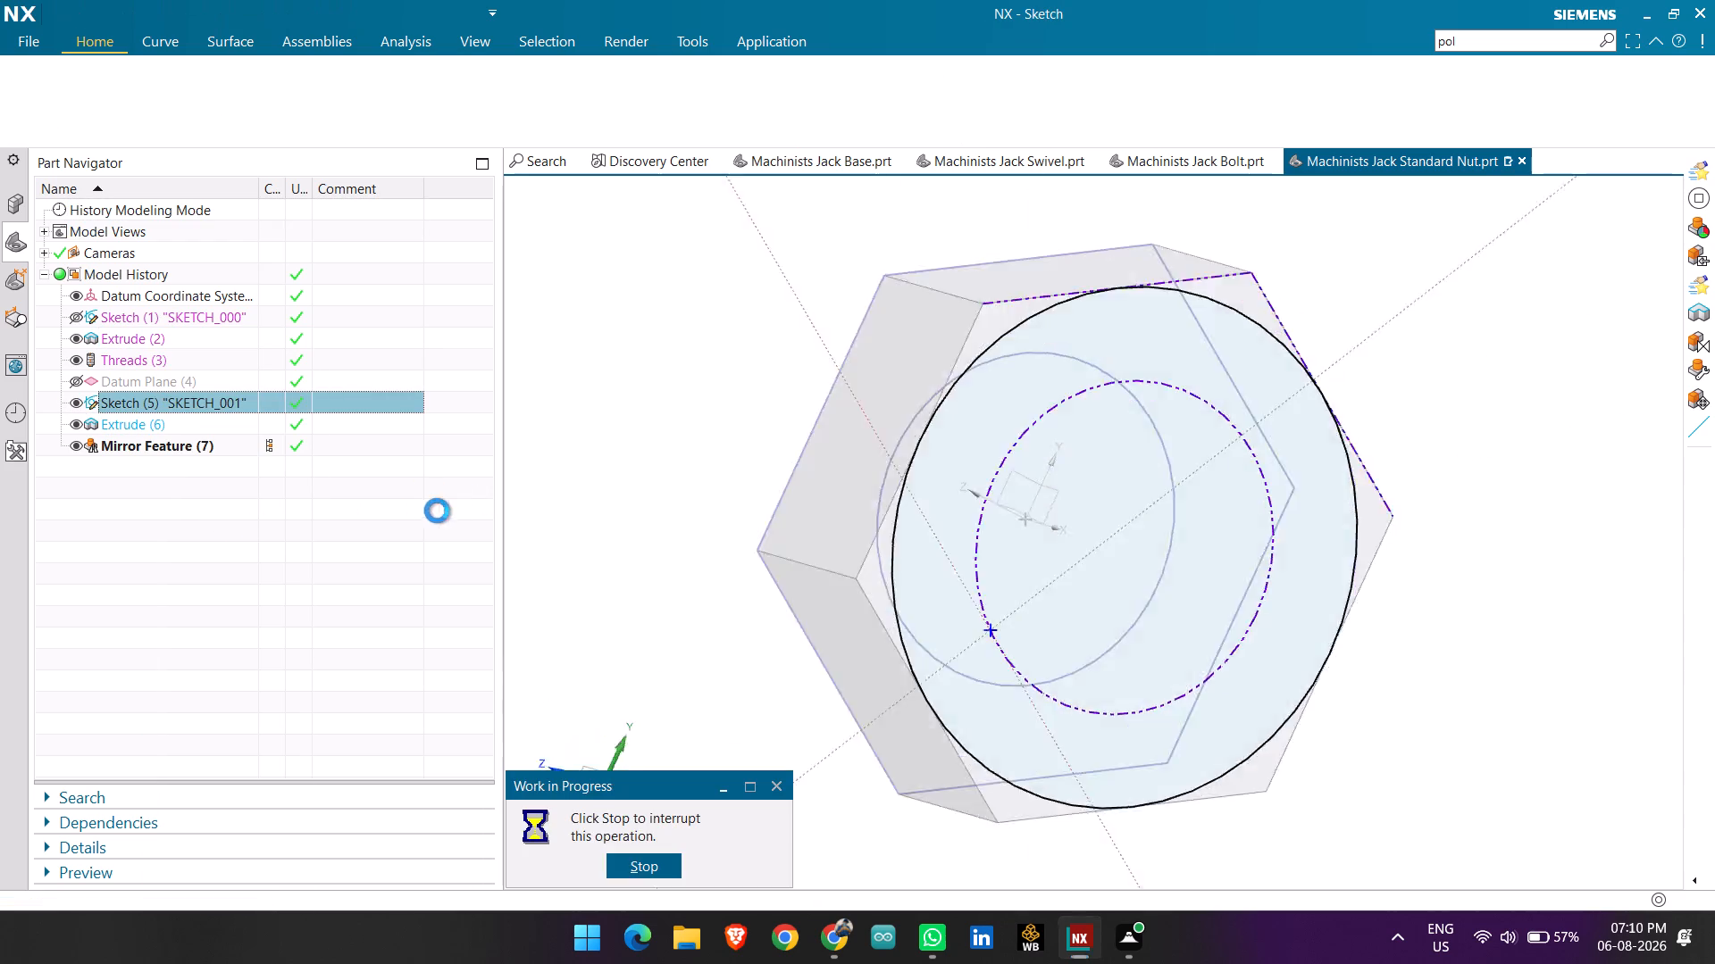
pyautogui.scroll(-2, 857, 526)
pyautogui.scroll(-2, 1050, 407)
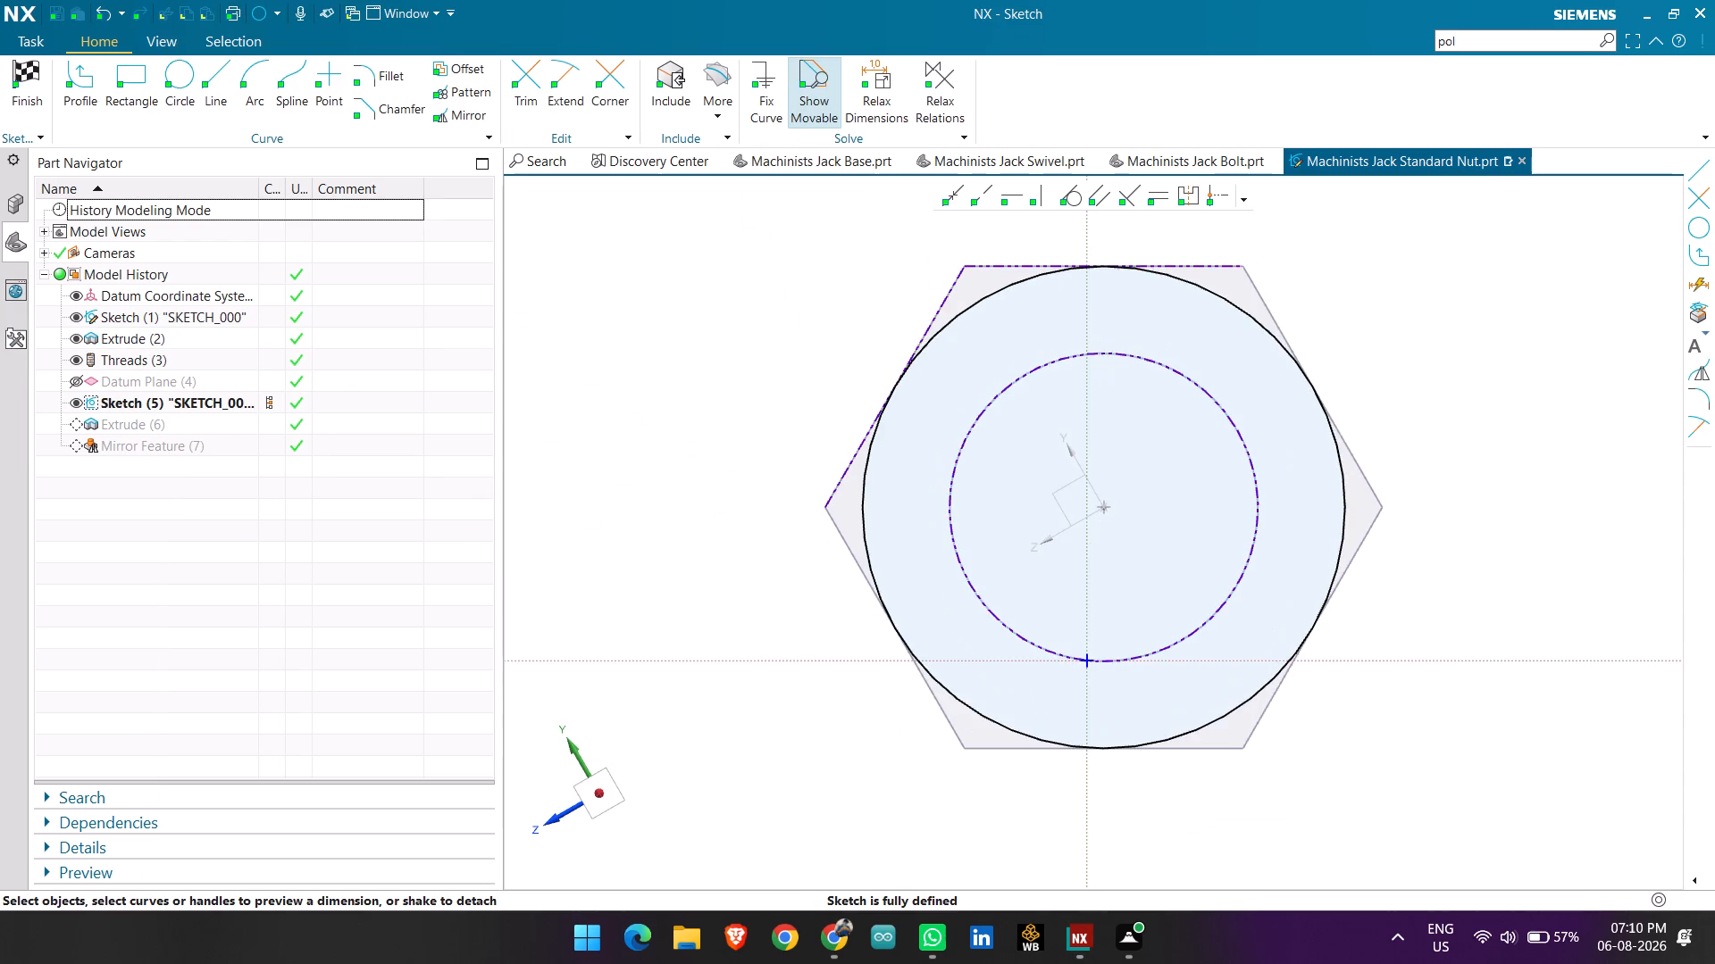
pyautogui.scroll(1, 1067, 327)
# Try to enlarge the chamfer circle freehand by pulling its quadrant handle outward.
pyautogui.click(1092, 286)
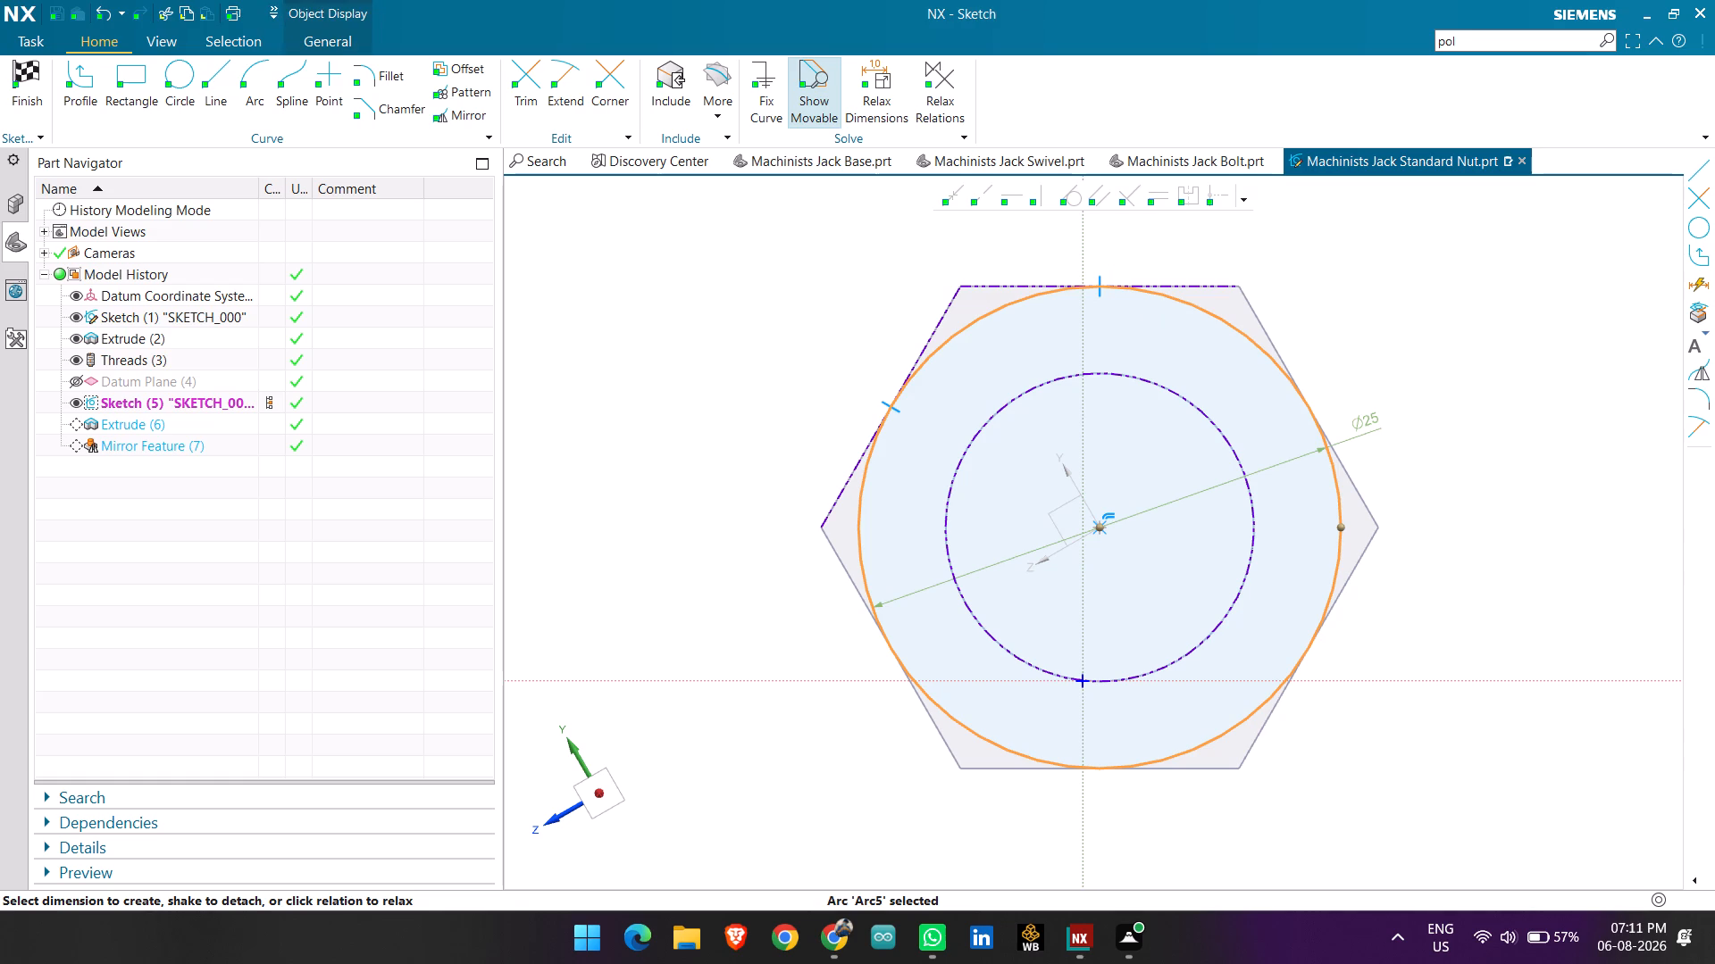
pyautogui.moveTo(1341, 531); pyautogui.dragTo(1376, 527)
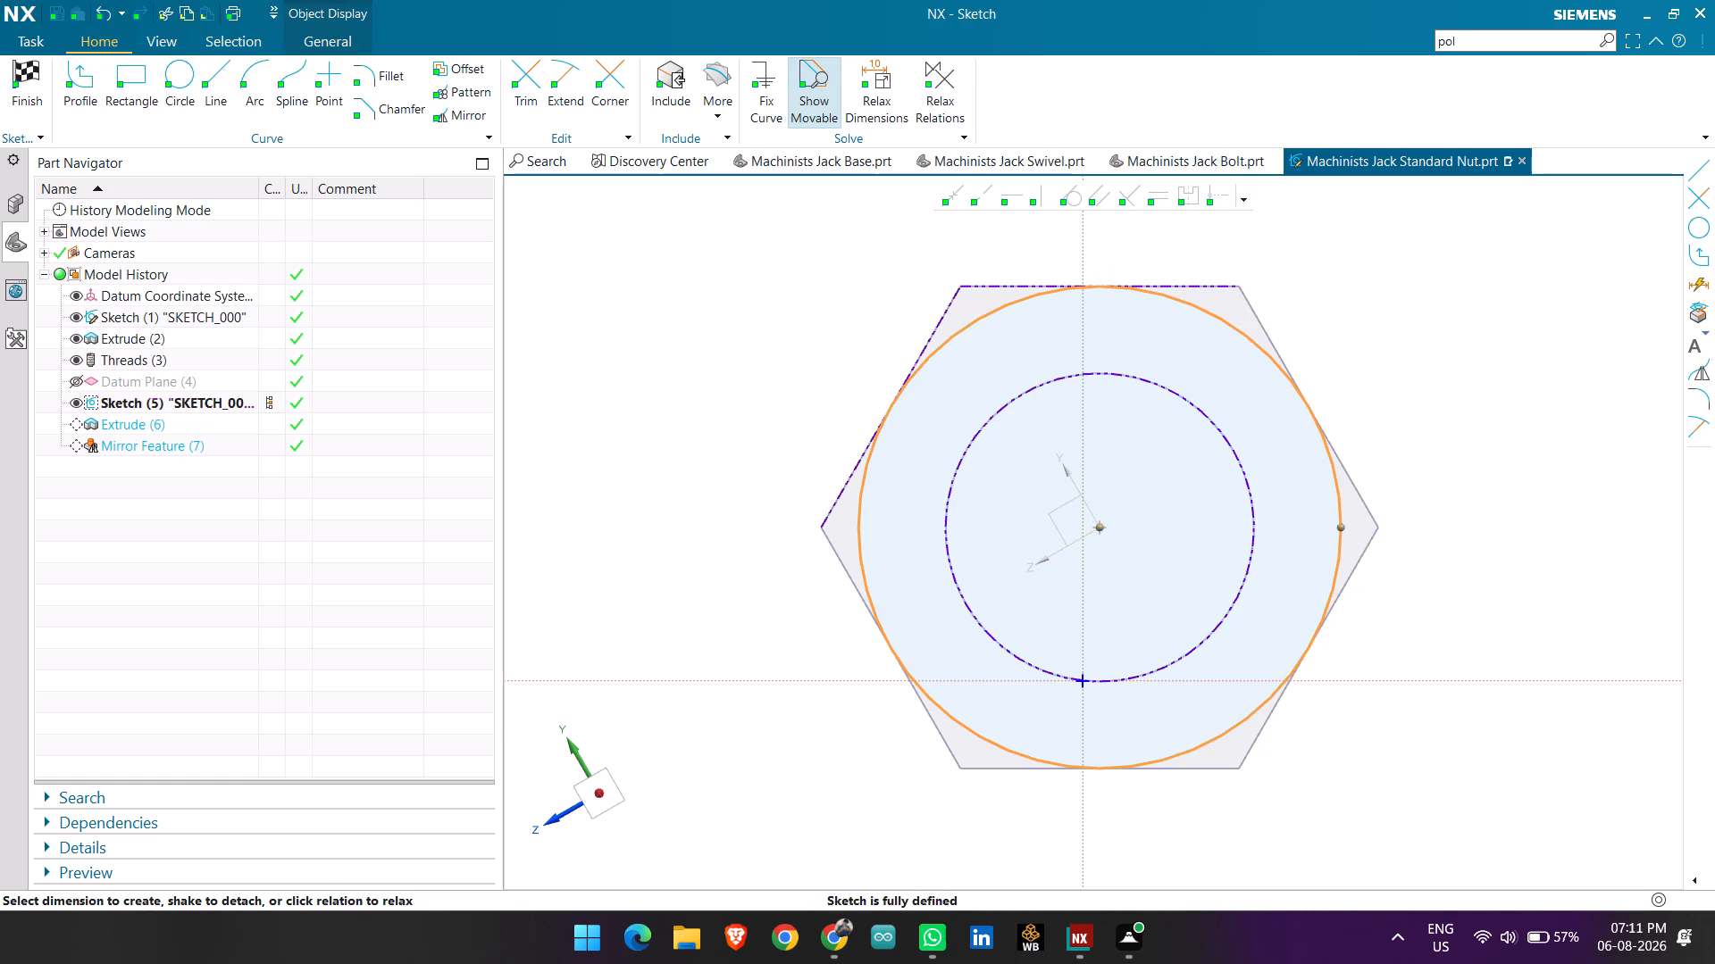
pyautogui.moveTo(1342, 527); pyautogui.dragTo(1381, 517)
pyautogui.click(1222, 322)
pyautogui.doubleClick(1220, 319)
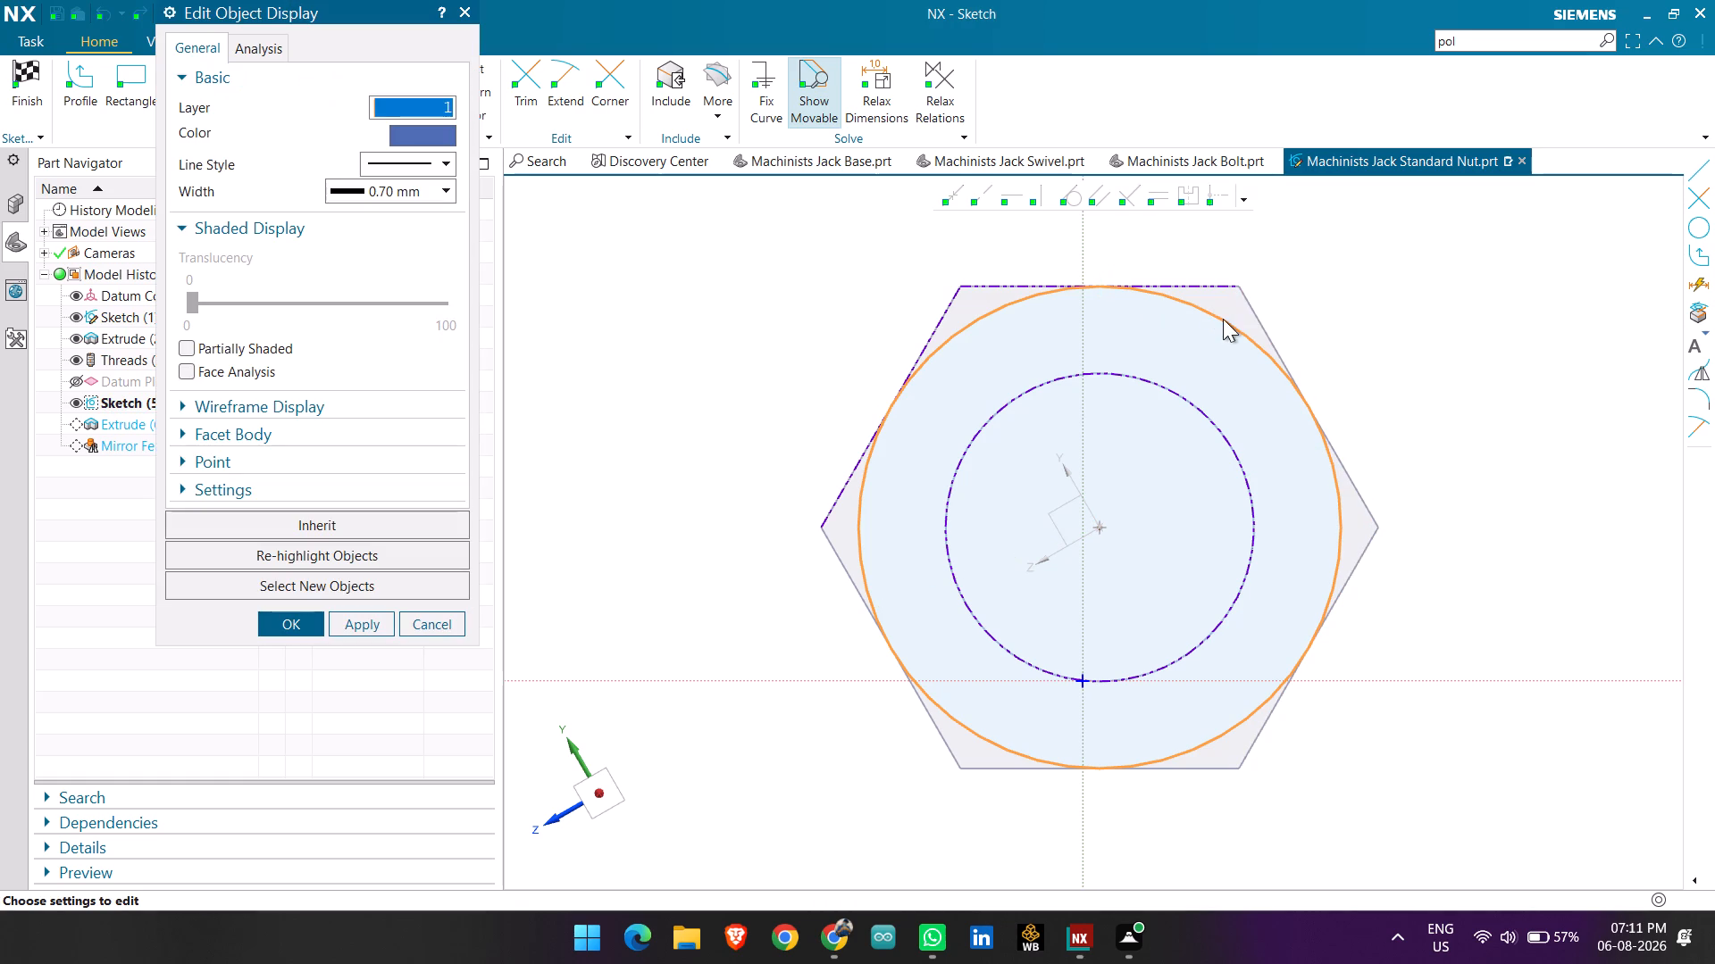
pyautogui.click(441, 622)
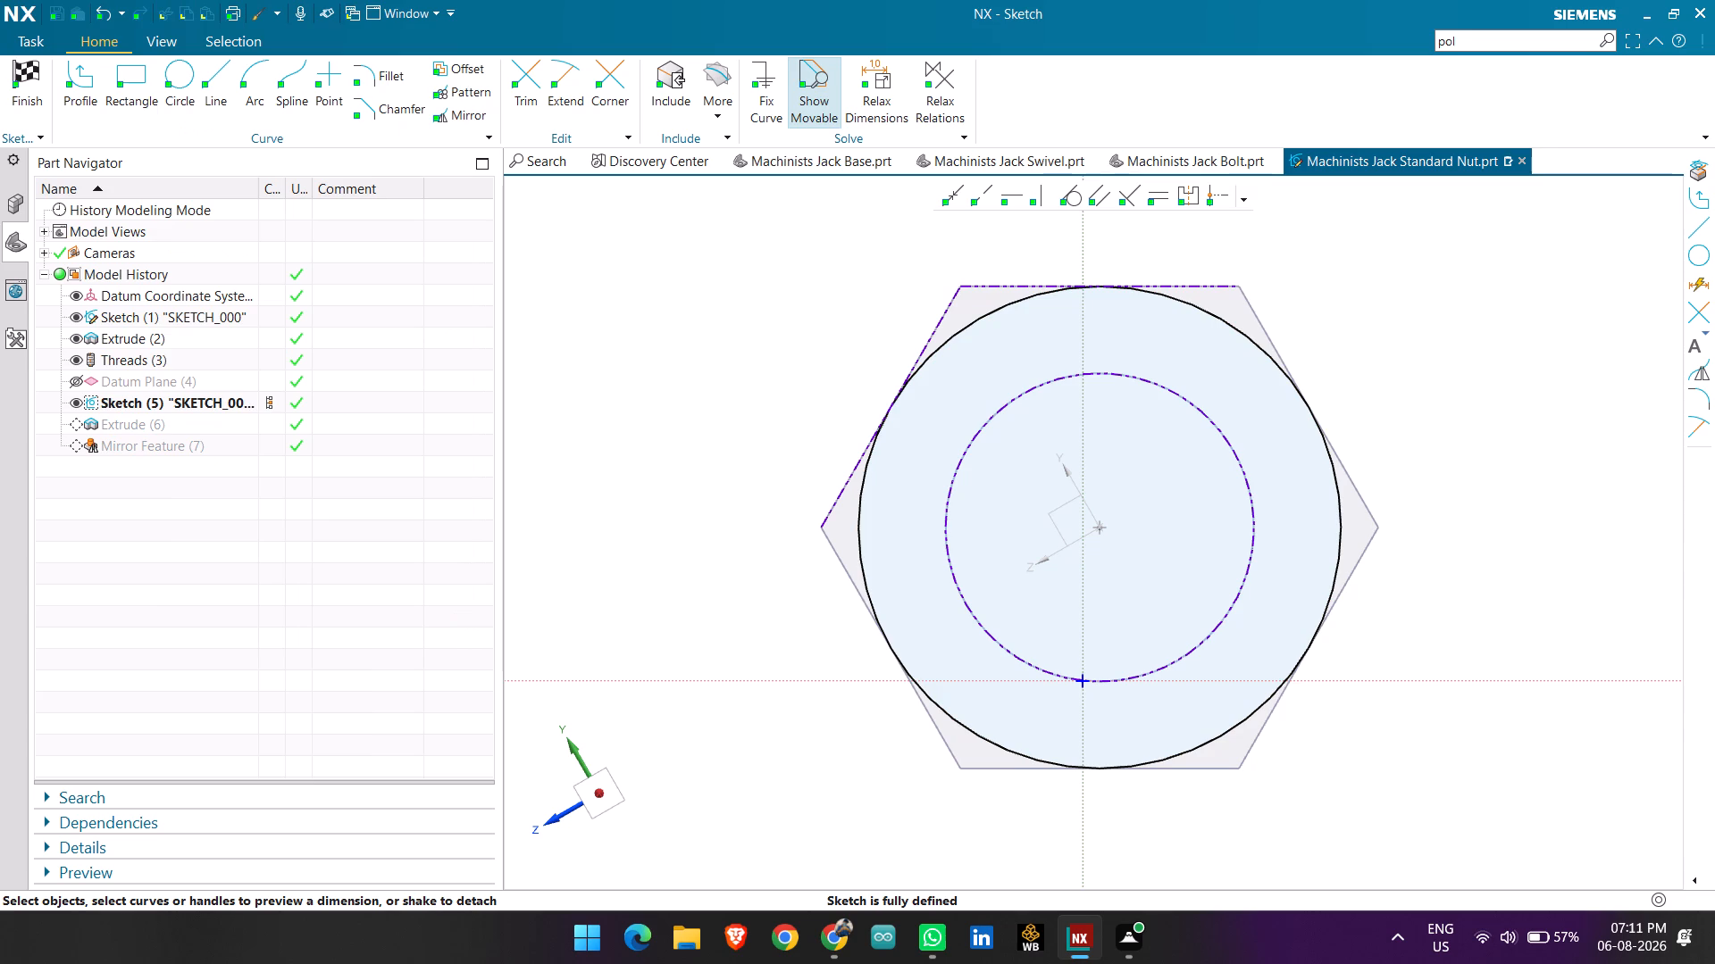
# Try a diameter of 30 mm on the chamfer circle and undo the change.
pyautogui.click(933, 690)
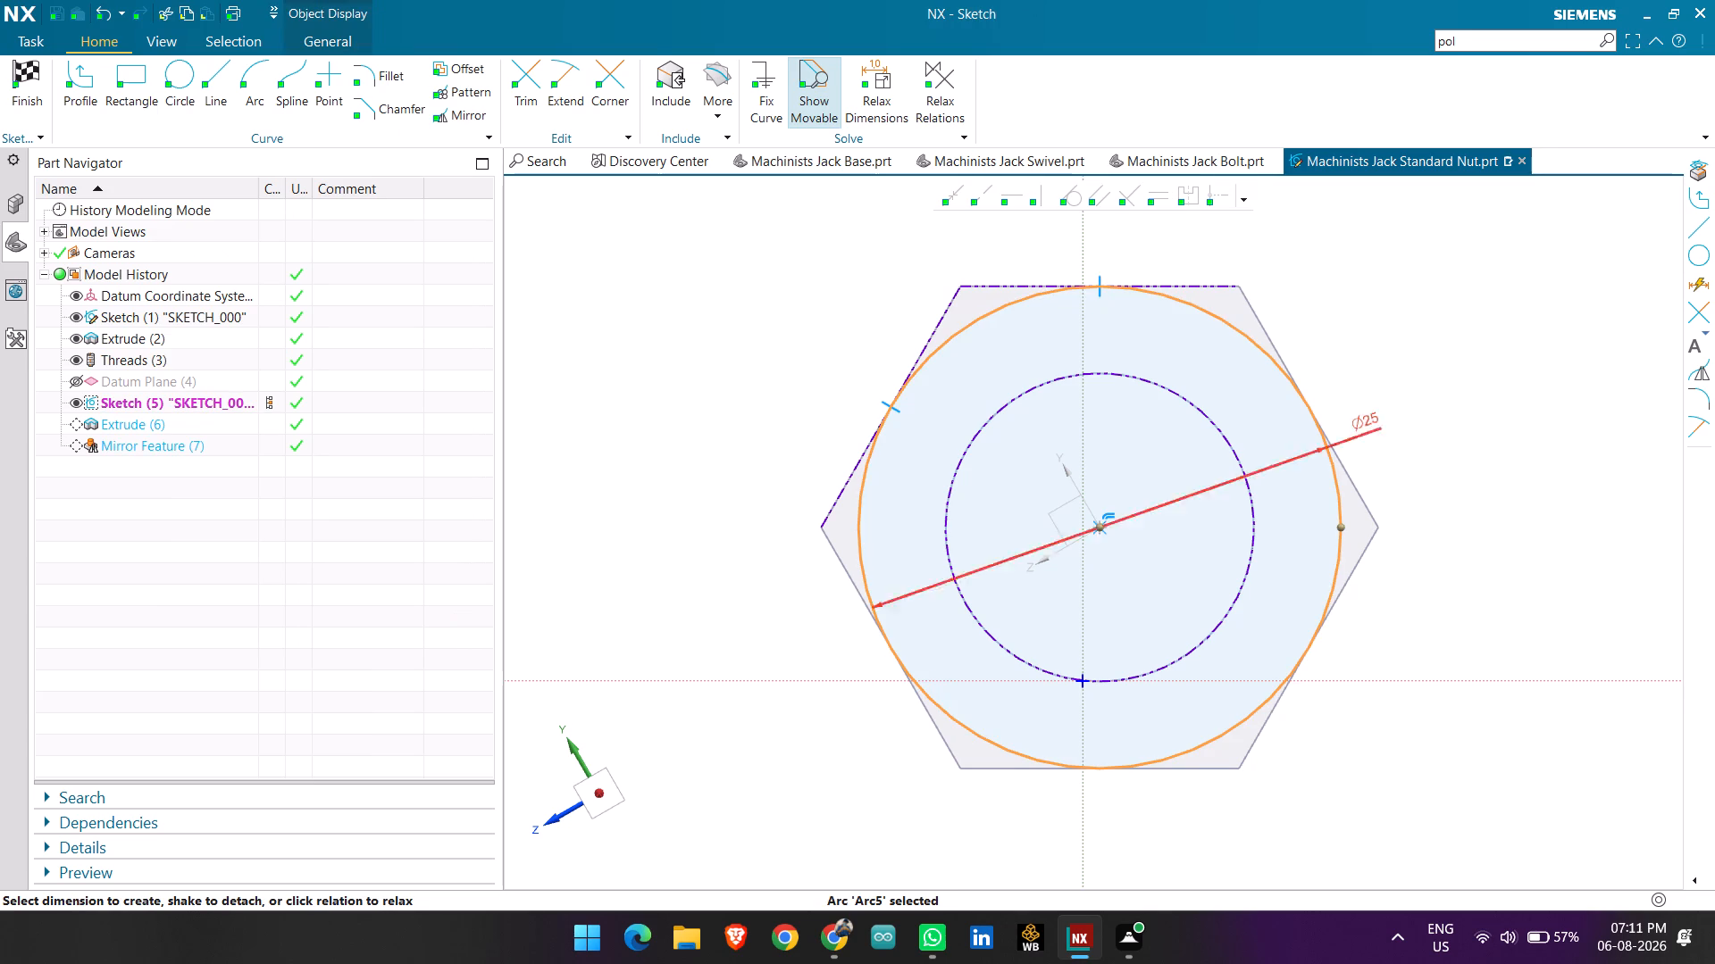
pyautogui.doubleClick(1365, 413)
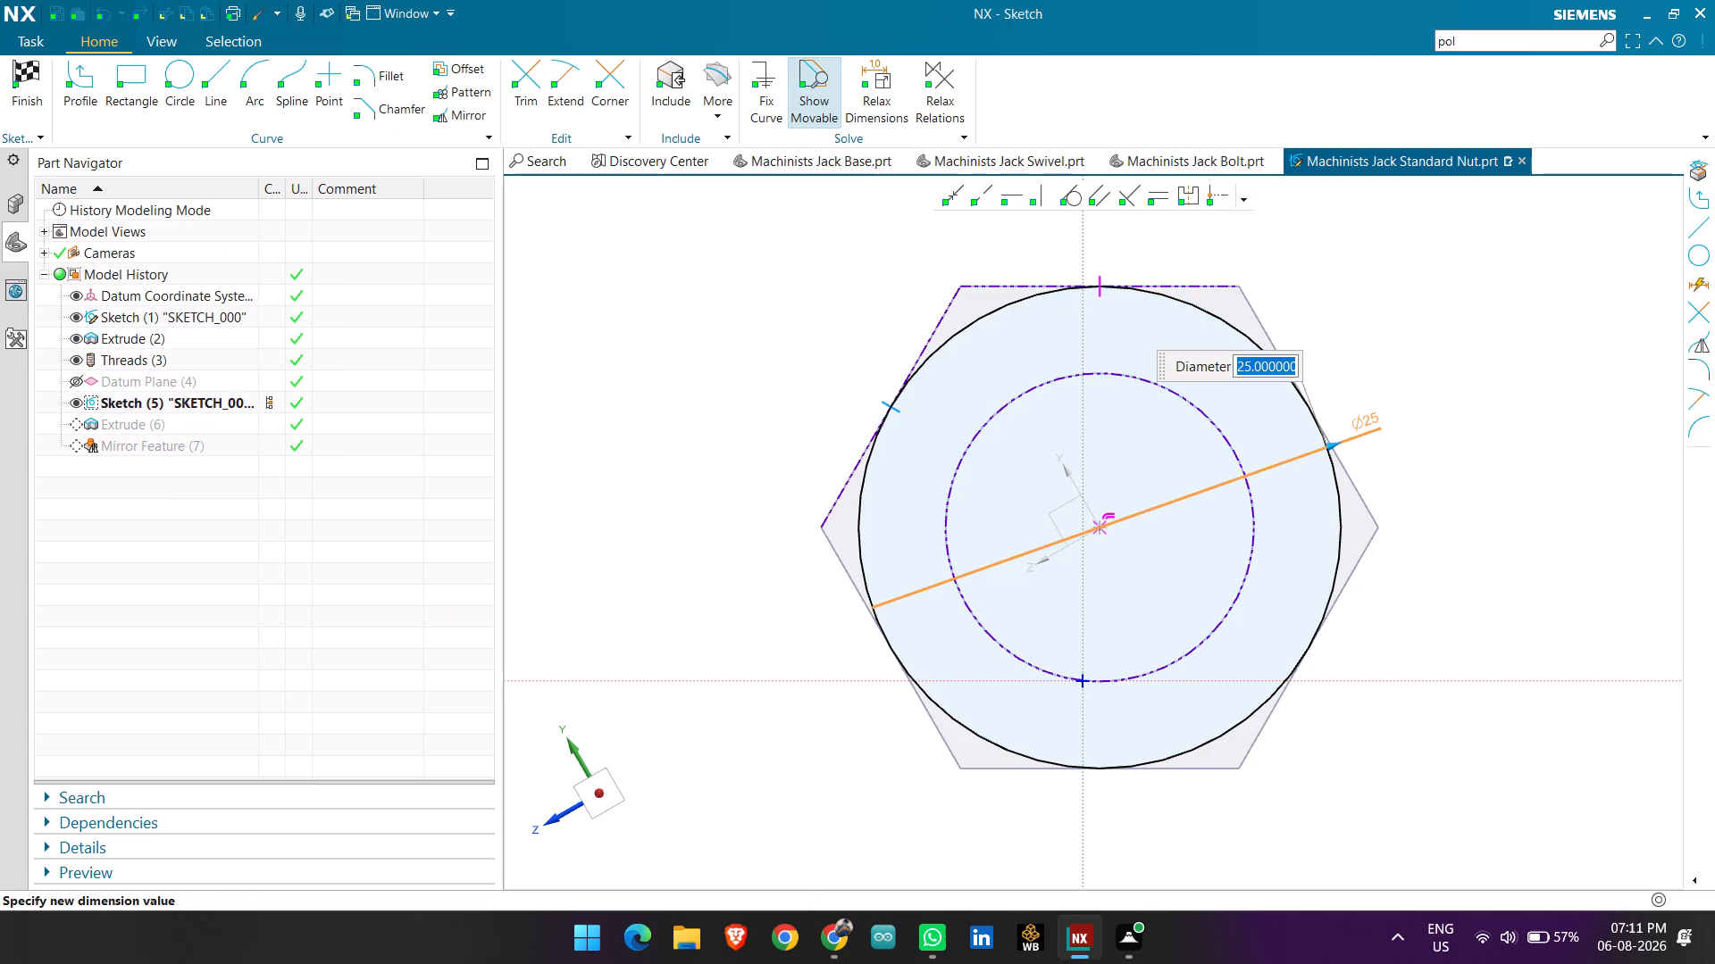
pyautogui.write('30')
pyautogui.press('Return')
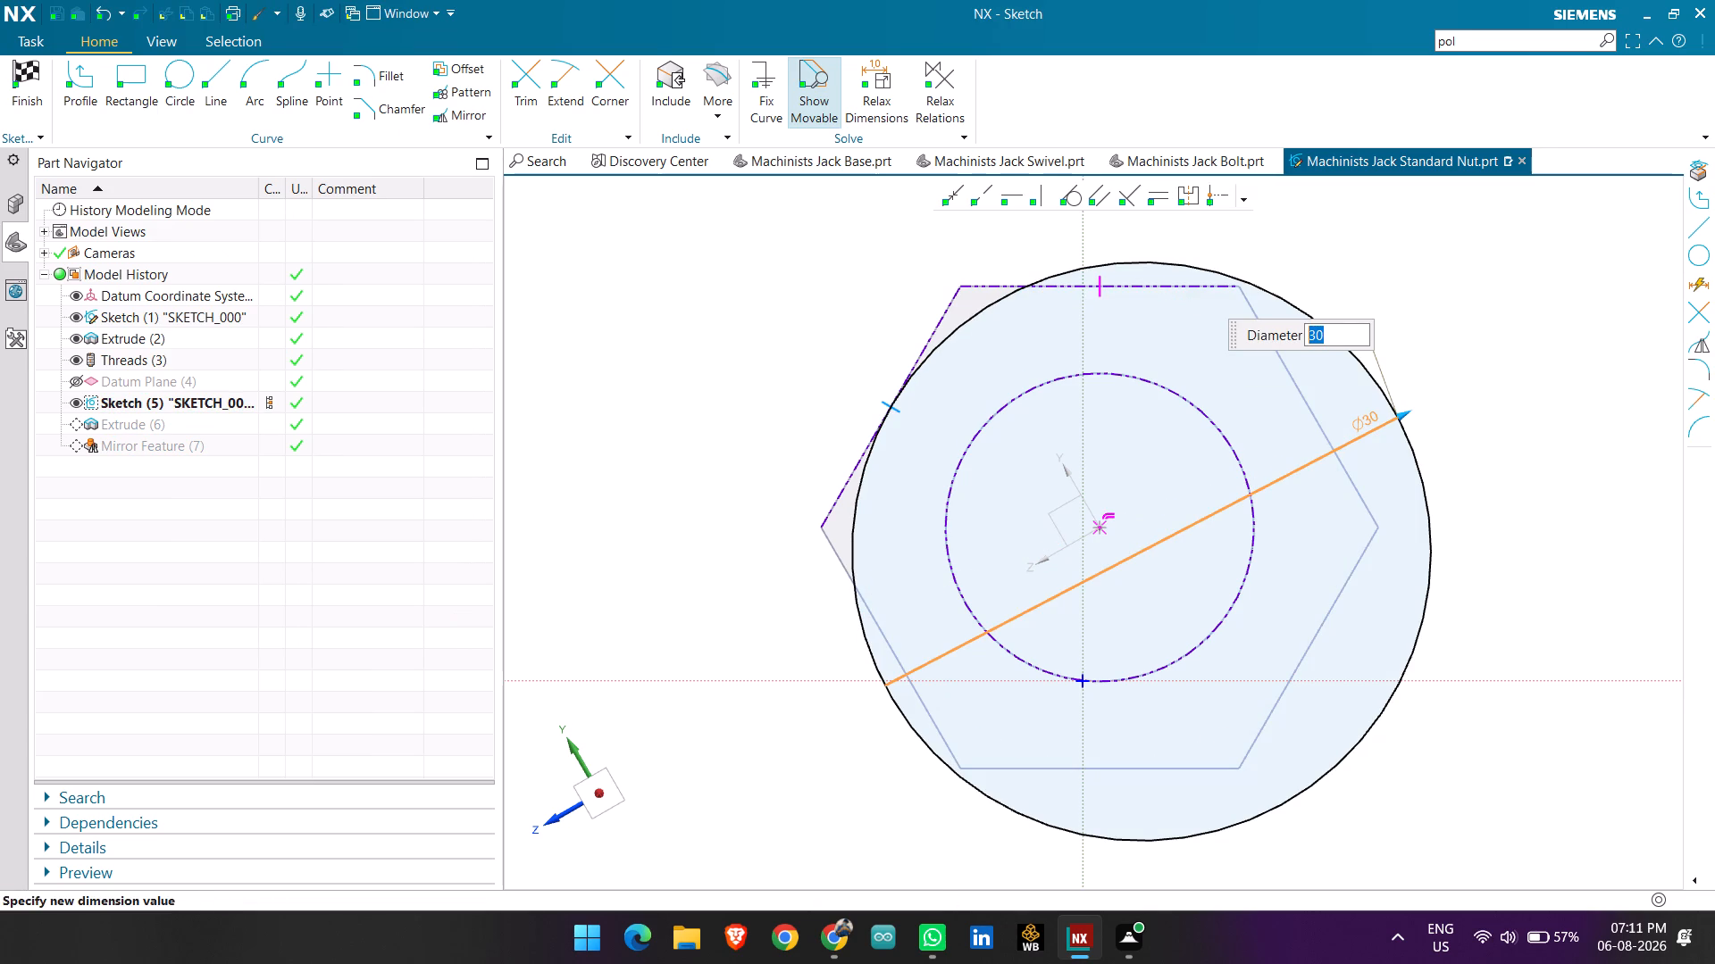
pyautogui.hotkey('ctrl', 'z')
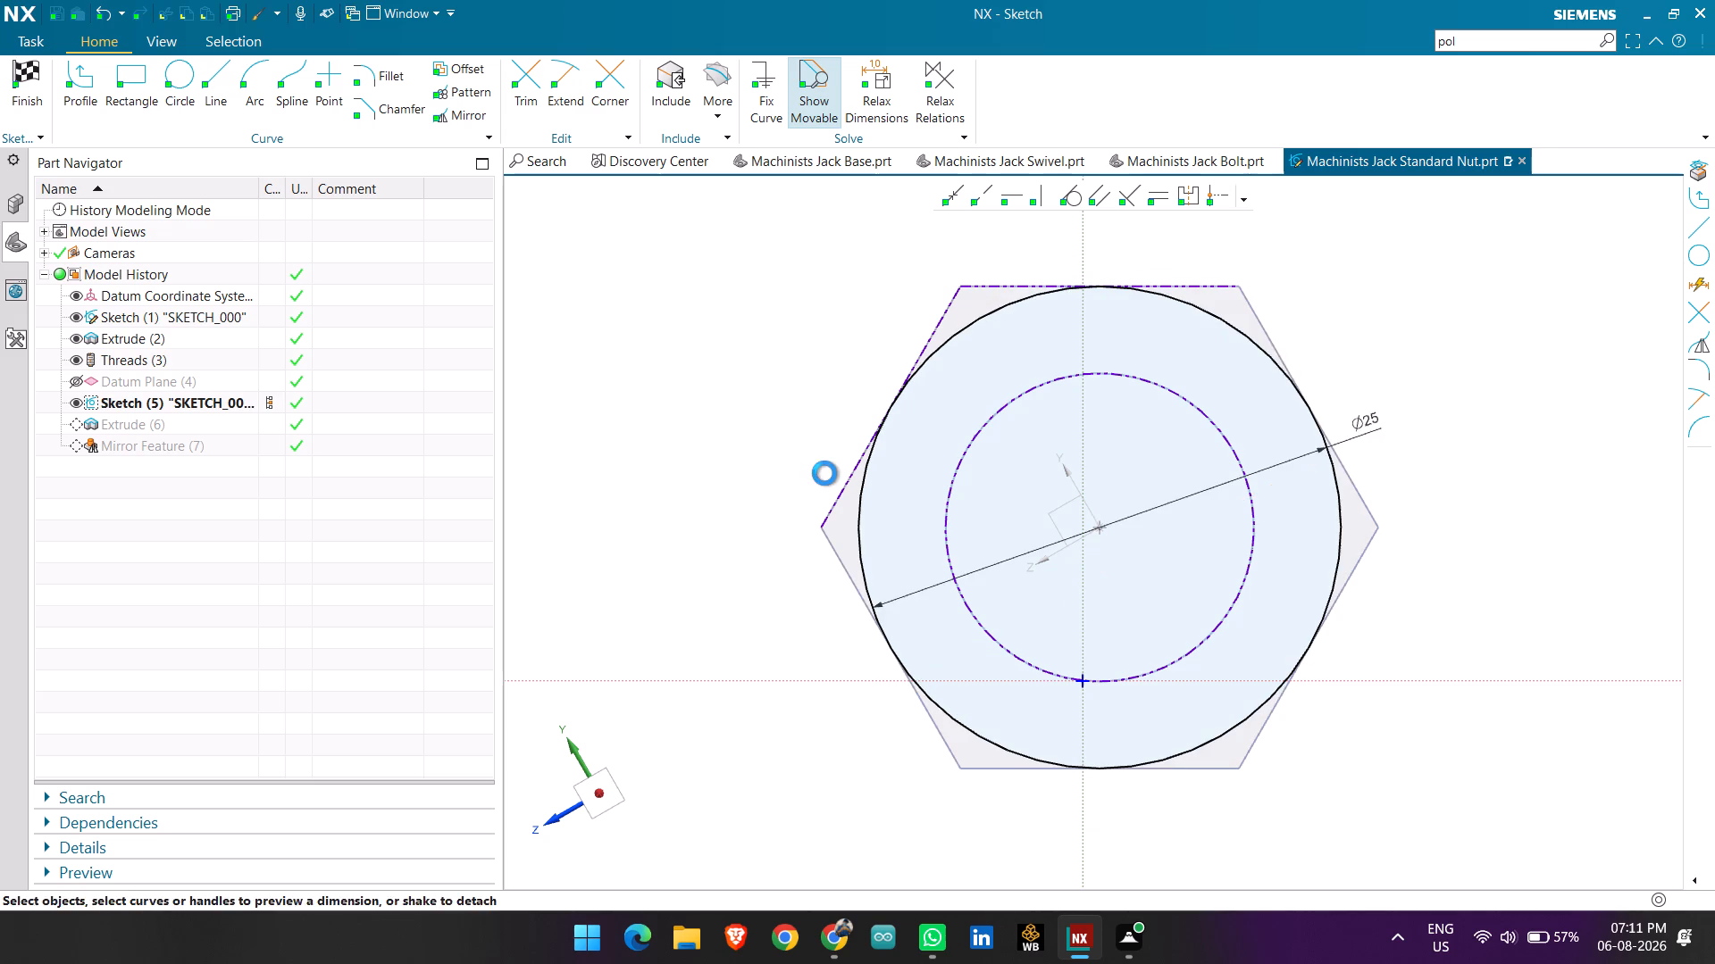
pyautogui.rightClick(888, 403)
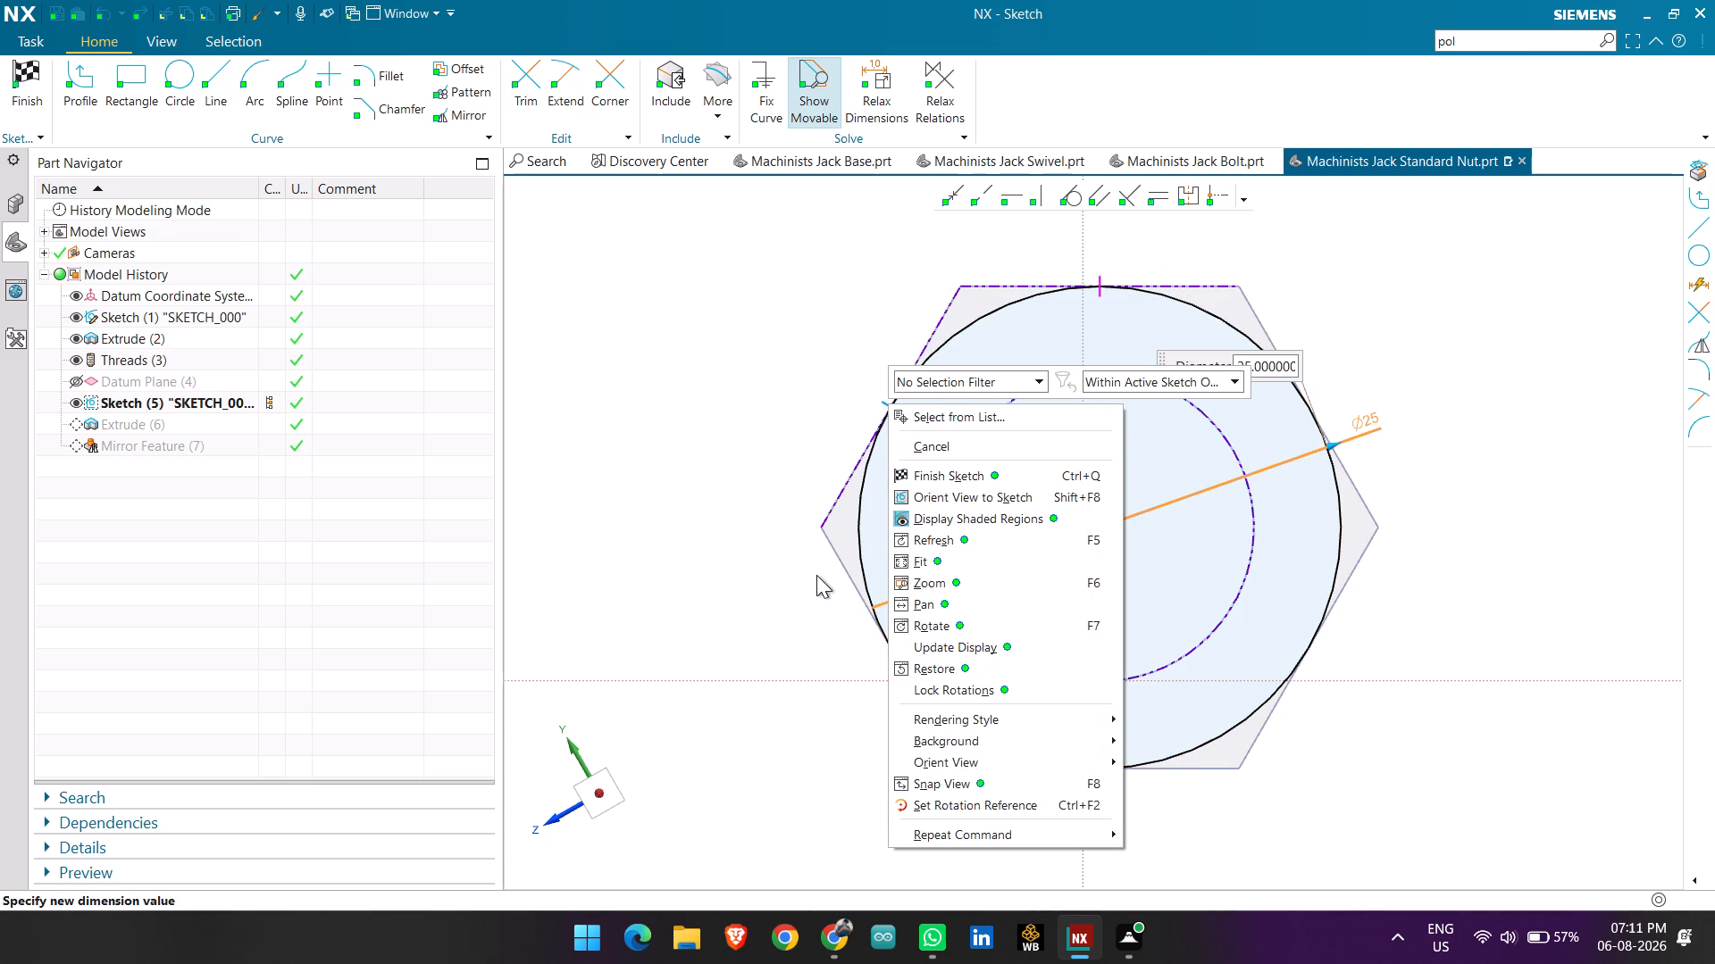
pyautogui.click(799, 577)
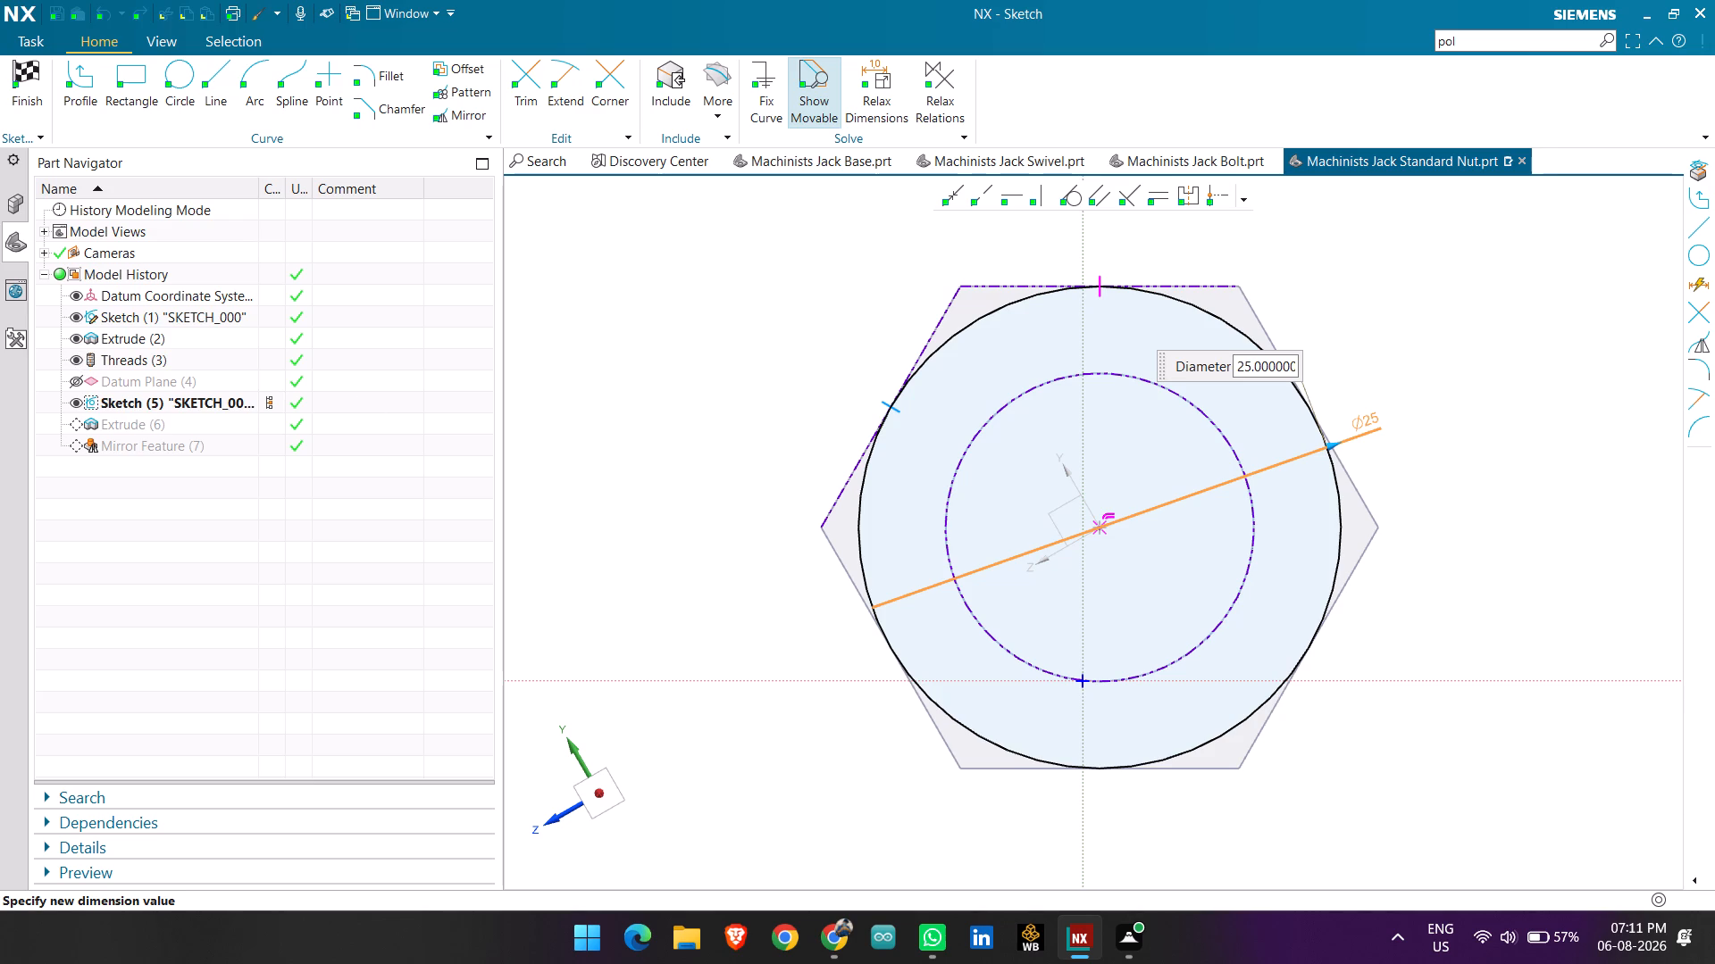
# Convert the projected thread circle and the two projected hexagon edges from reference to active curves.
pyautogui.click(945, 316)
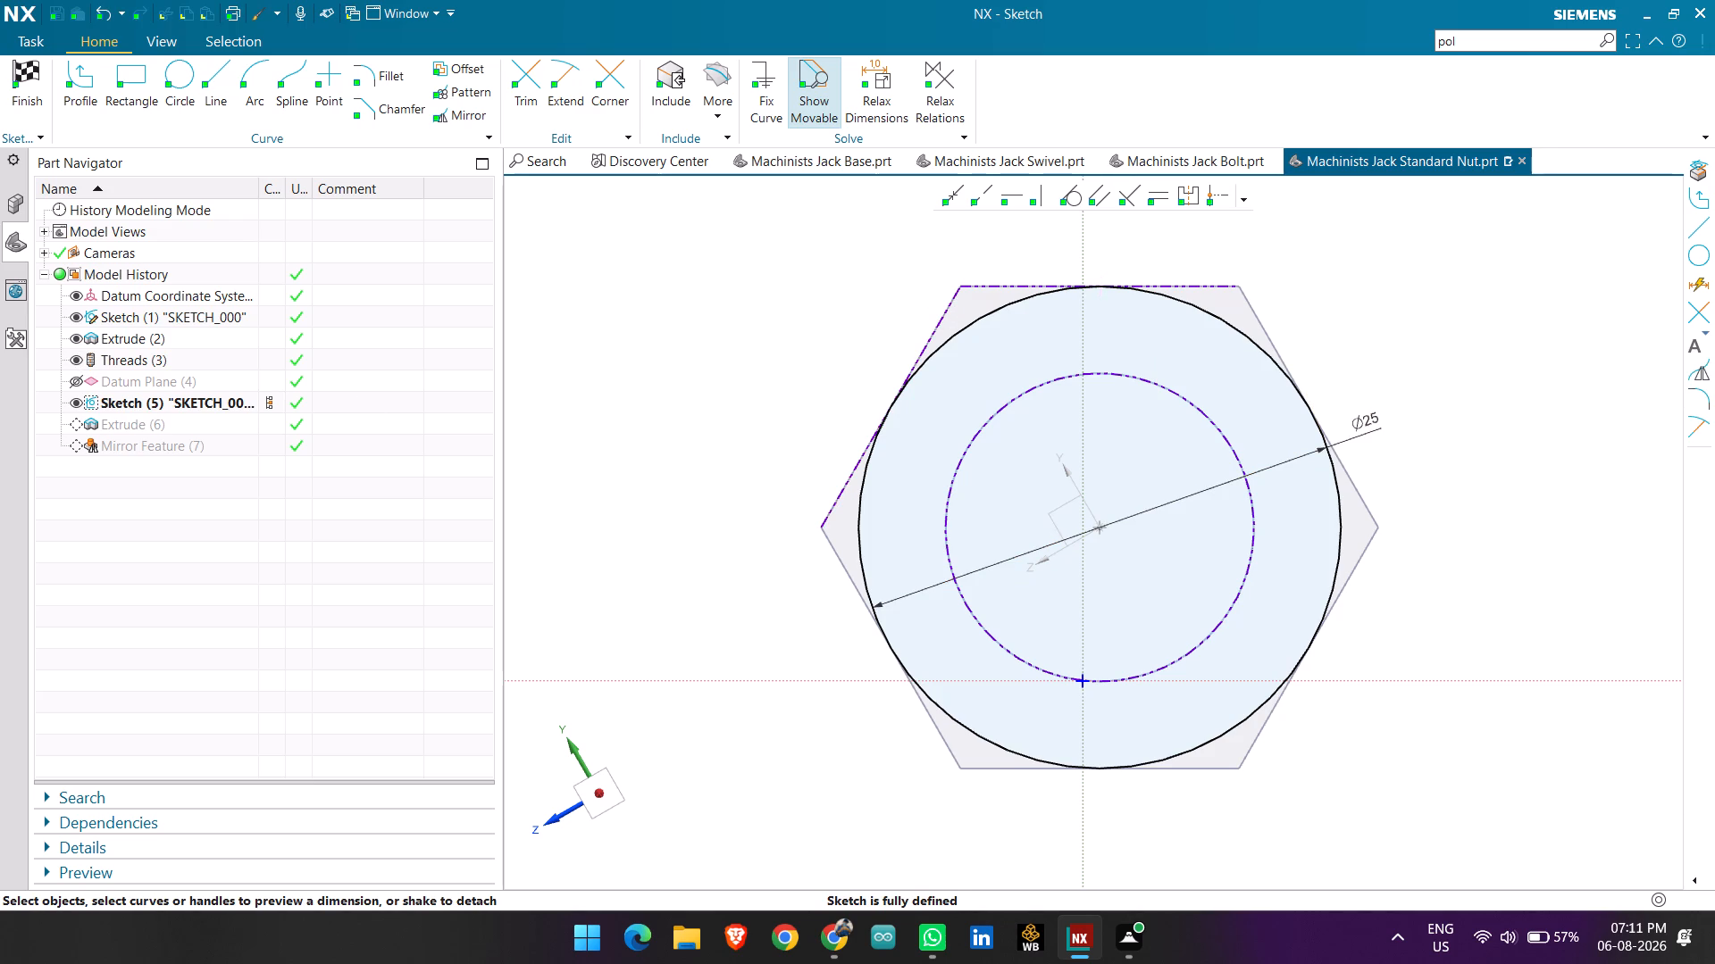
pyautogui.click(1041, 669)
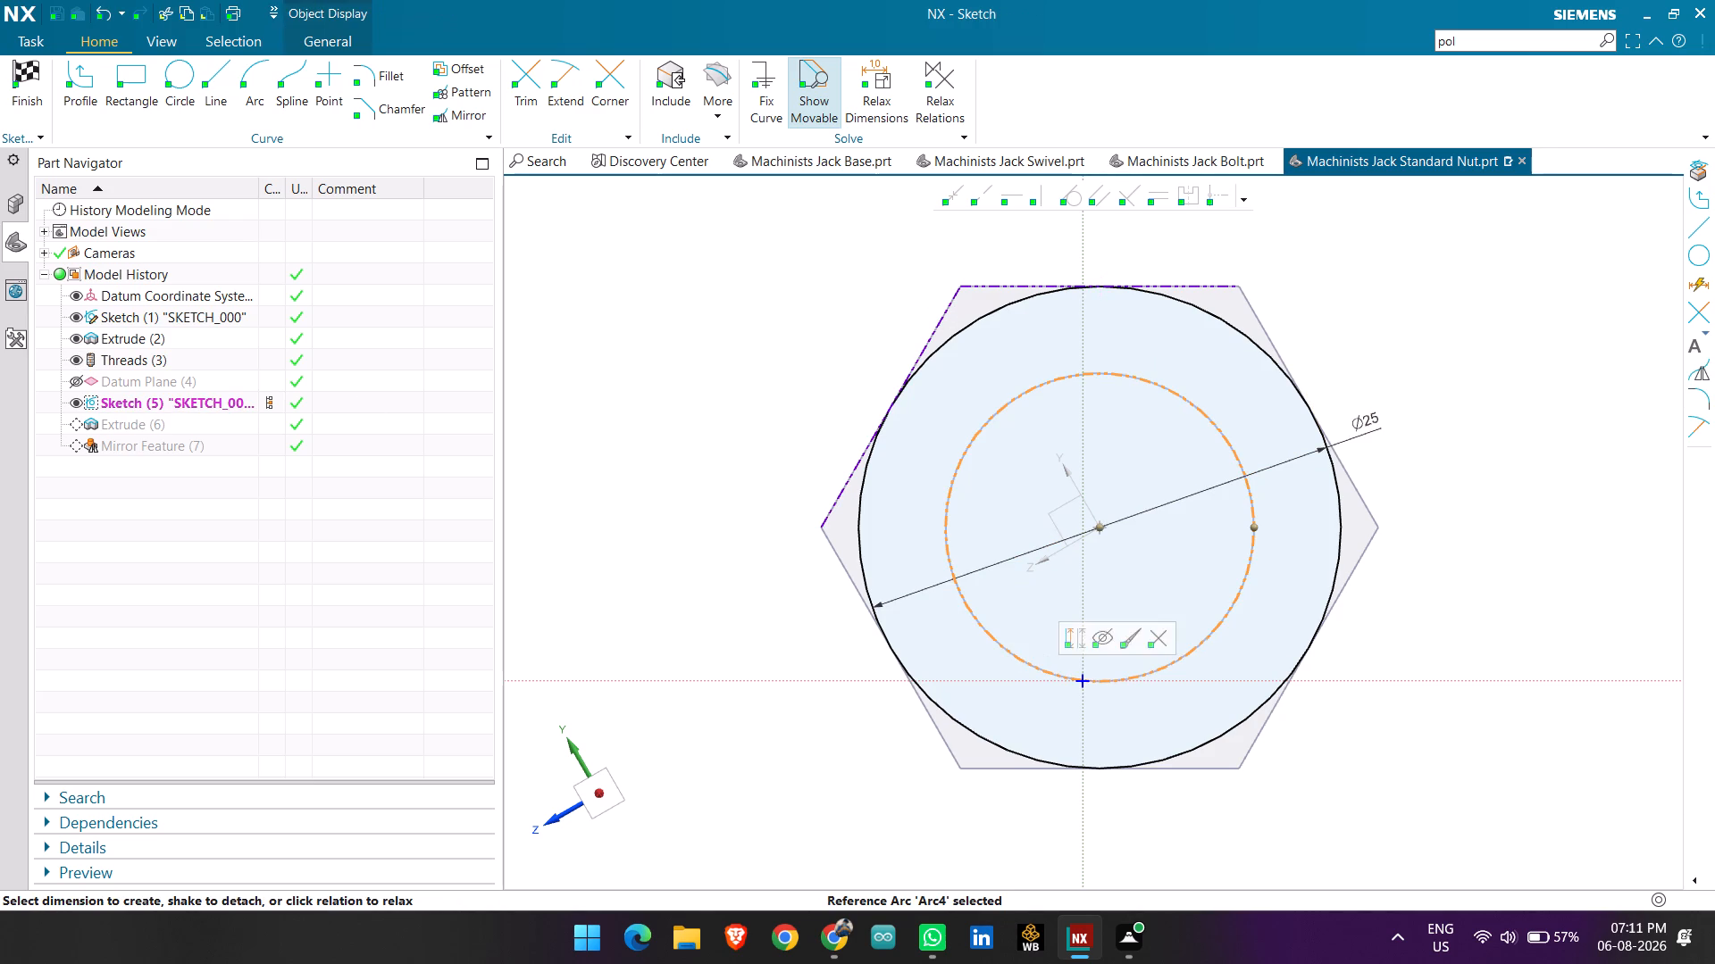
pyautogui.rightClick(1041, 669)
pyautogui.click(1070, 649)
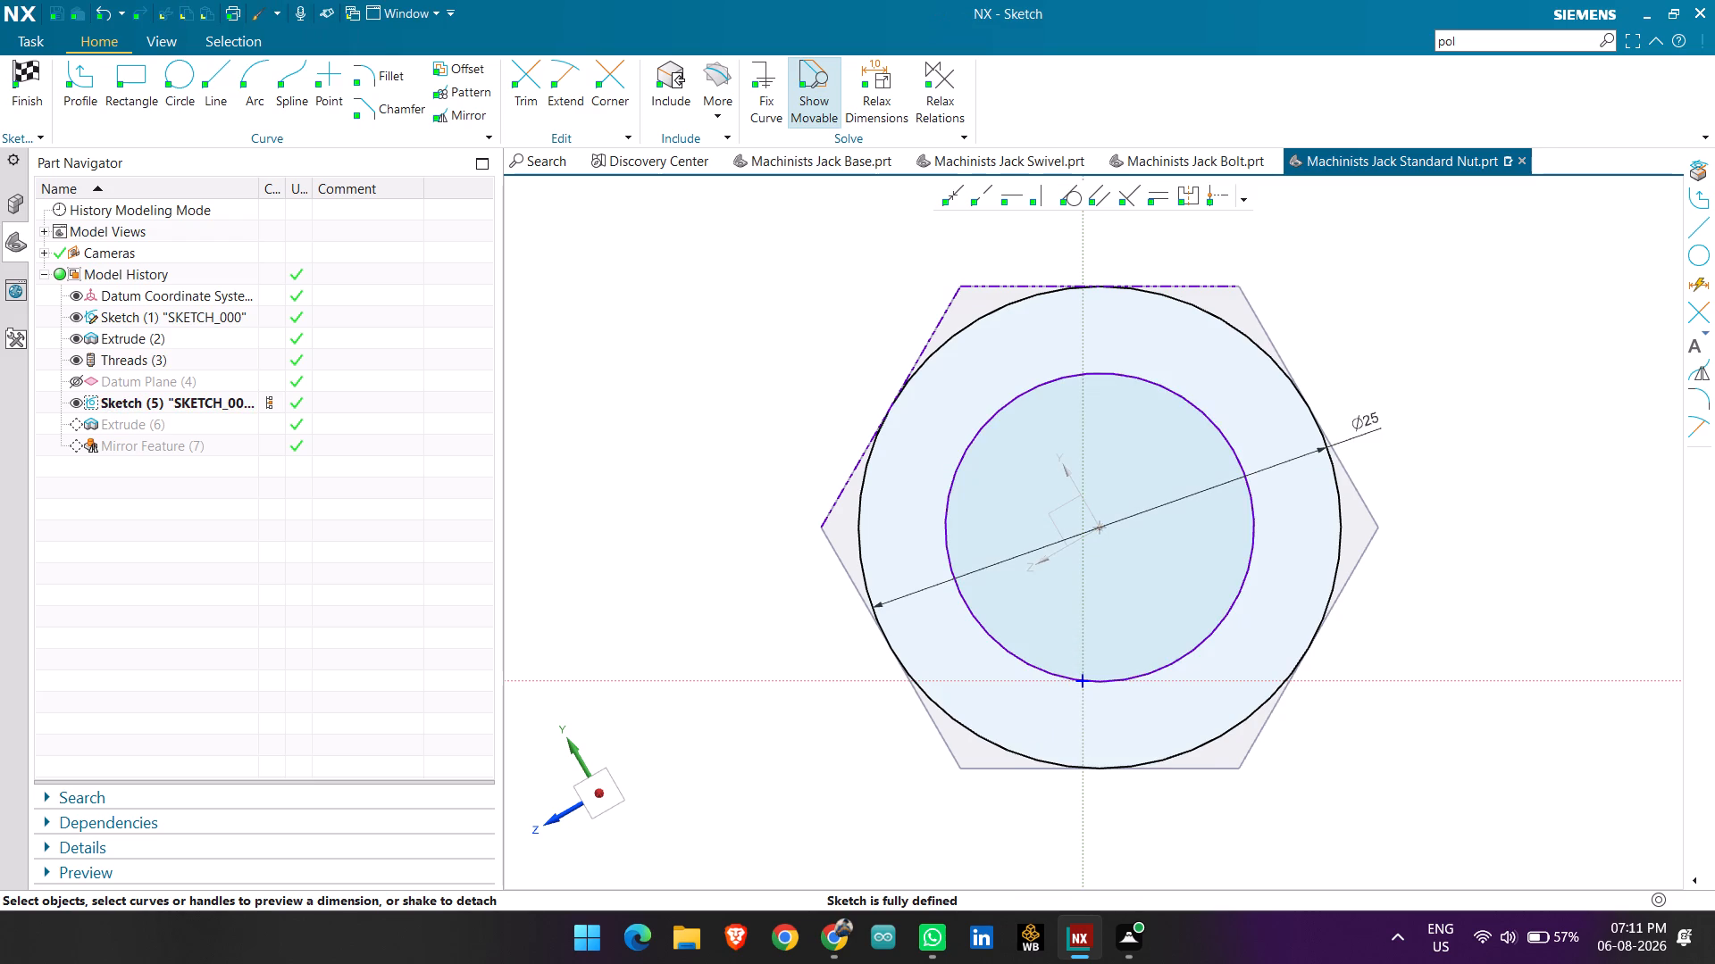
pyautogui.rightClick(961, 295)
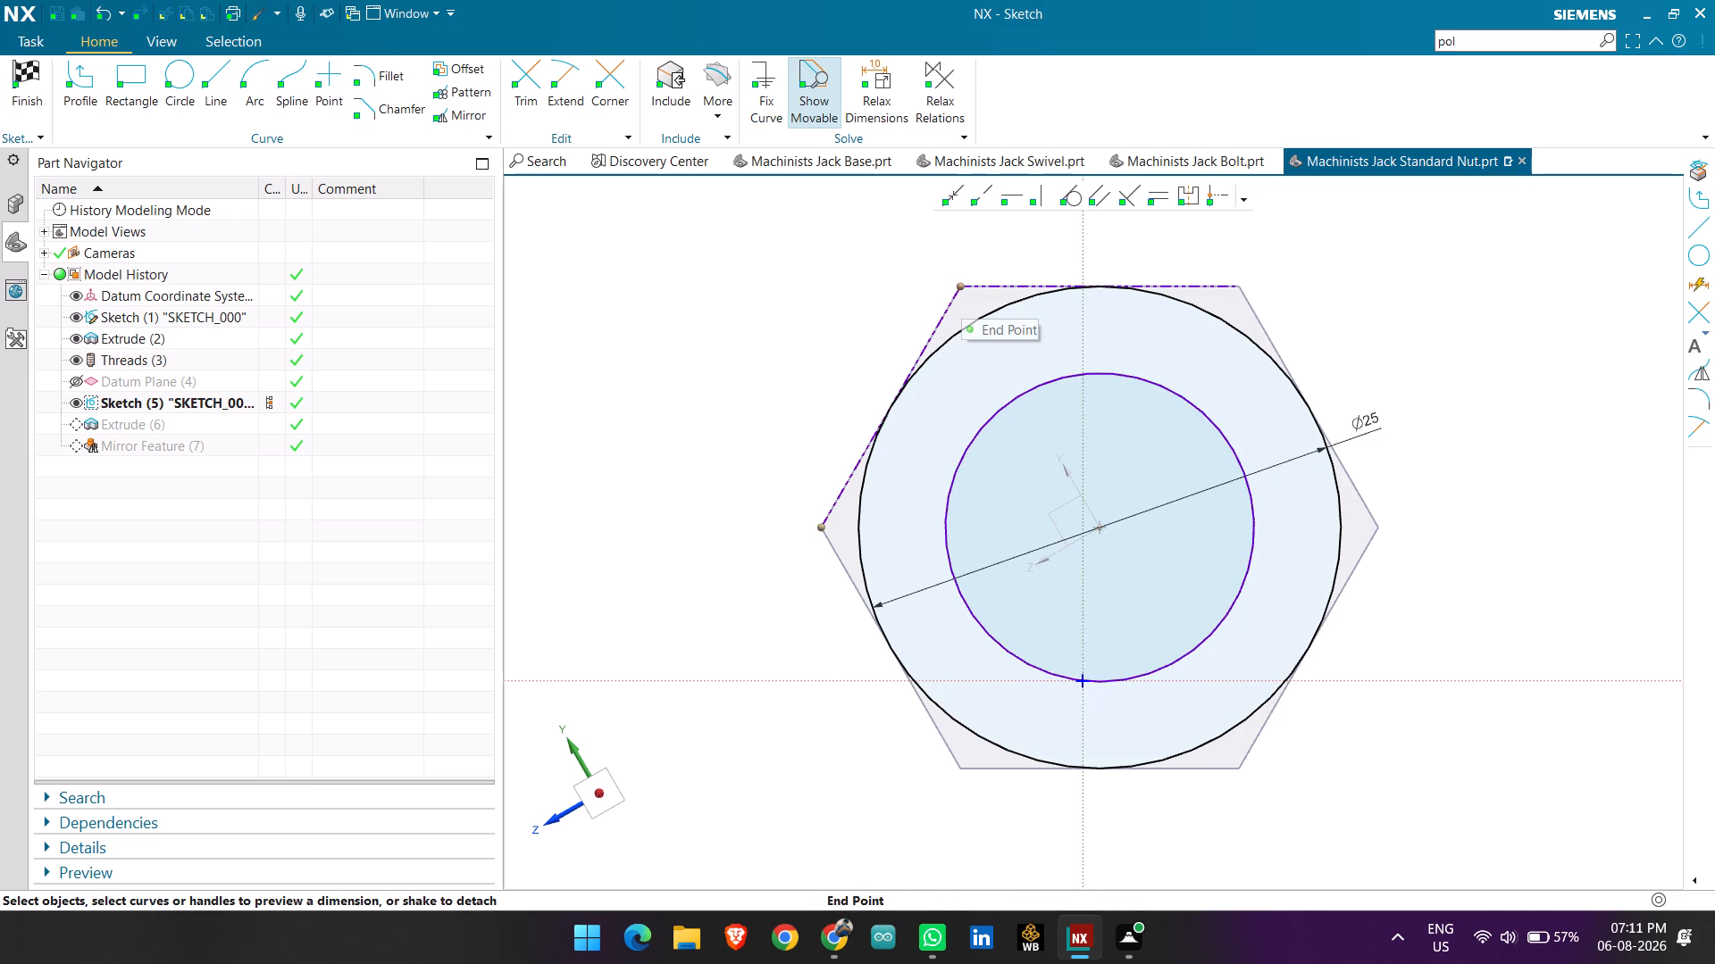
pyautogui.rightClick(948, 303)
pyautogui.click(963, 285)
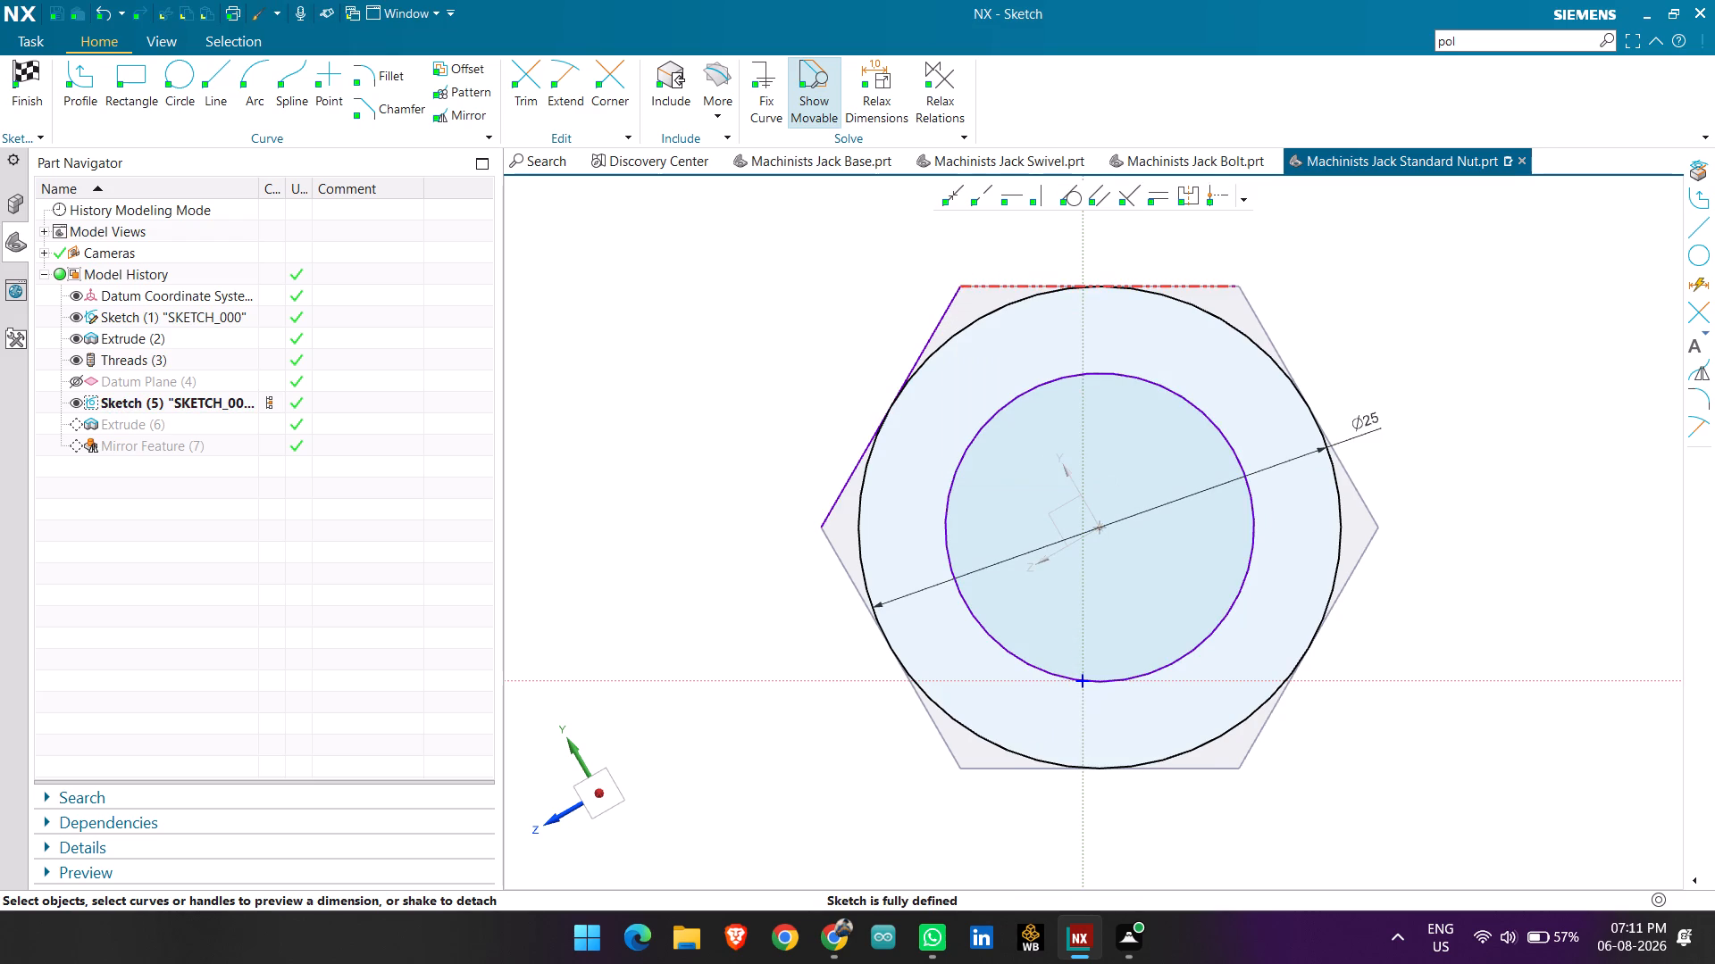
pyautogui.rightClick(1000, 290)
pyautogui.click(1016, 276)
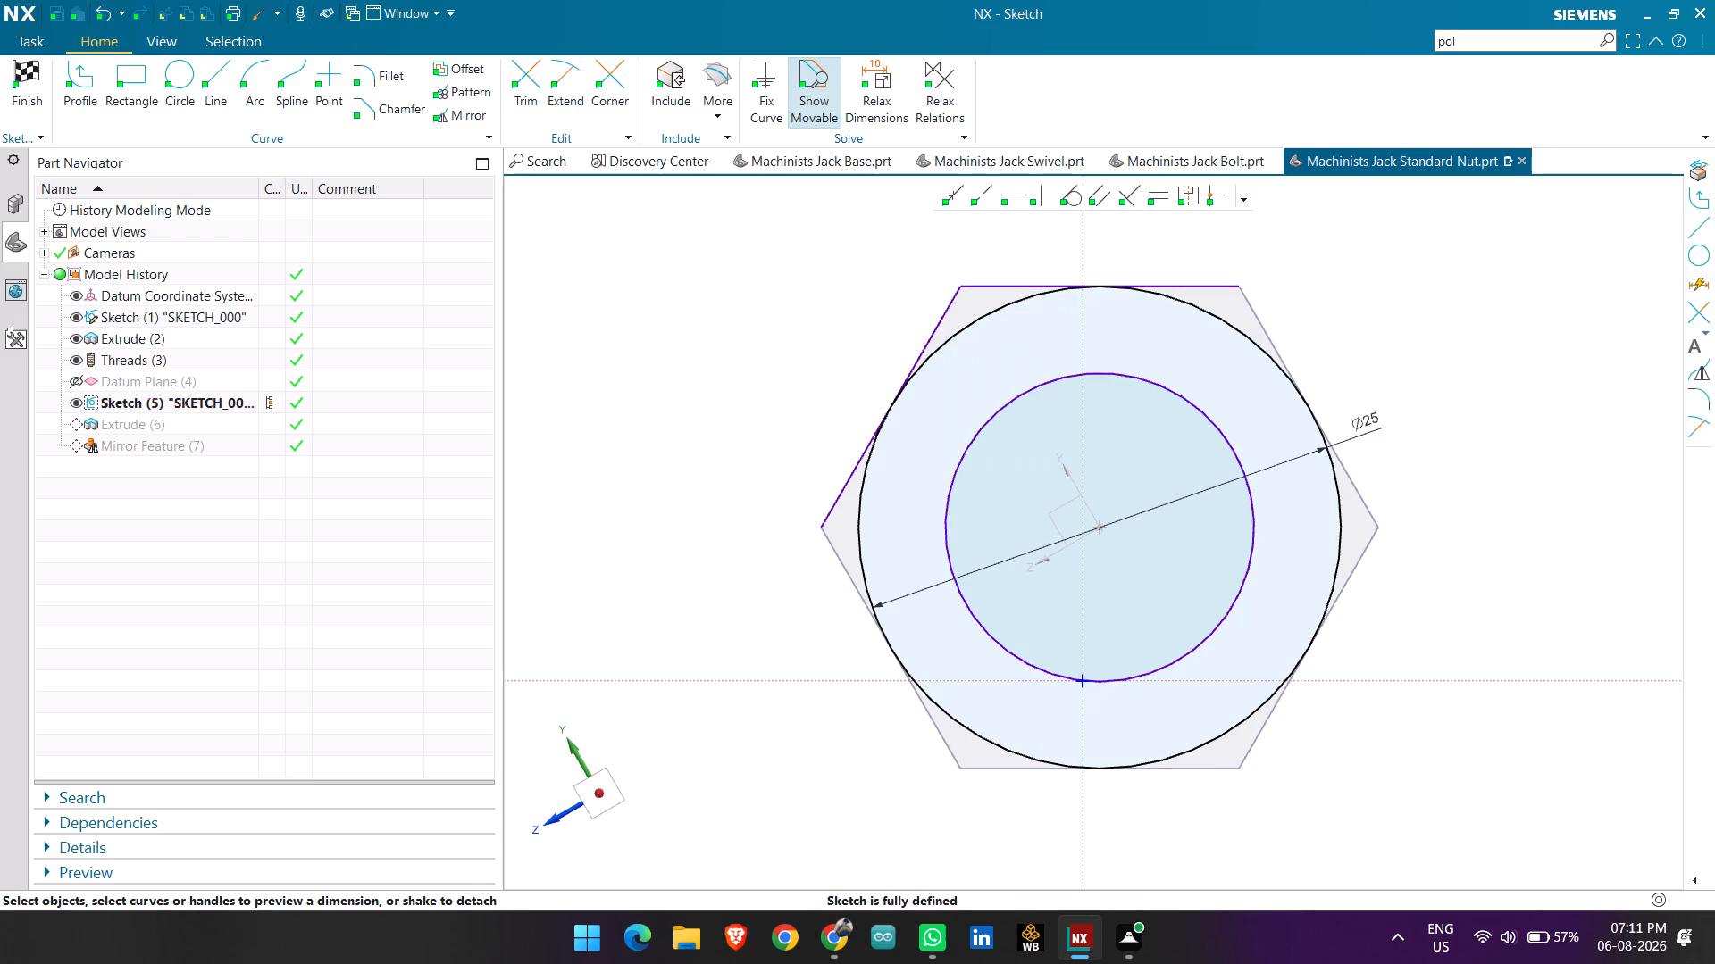
# Replace the 25 mm chamfer circle with a 27 mm diameter circle centred on the nut.
pyautogui.click(1332, 509)
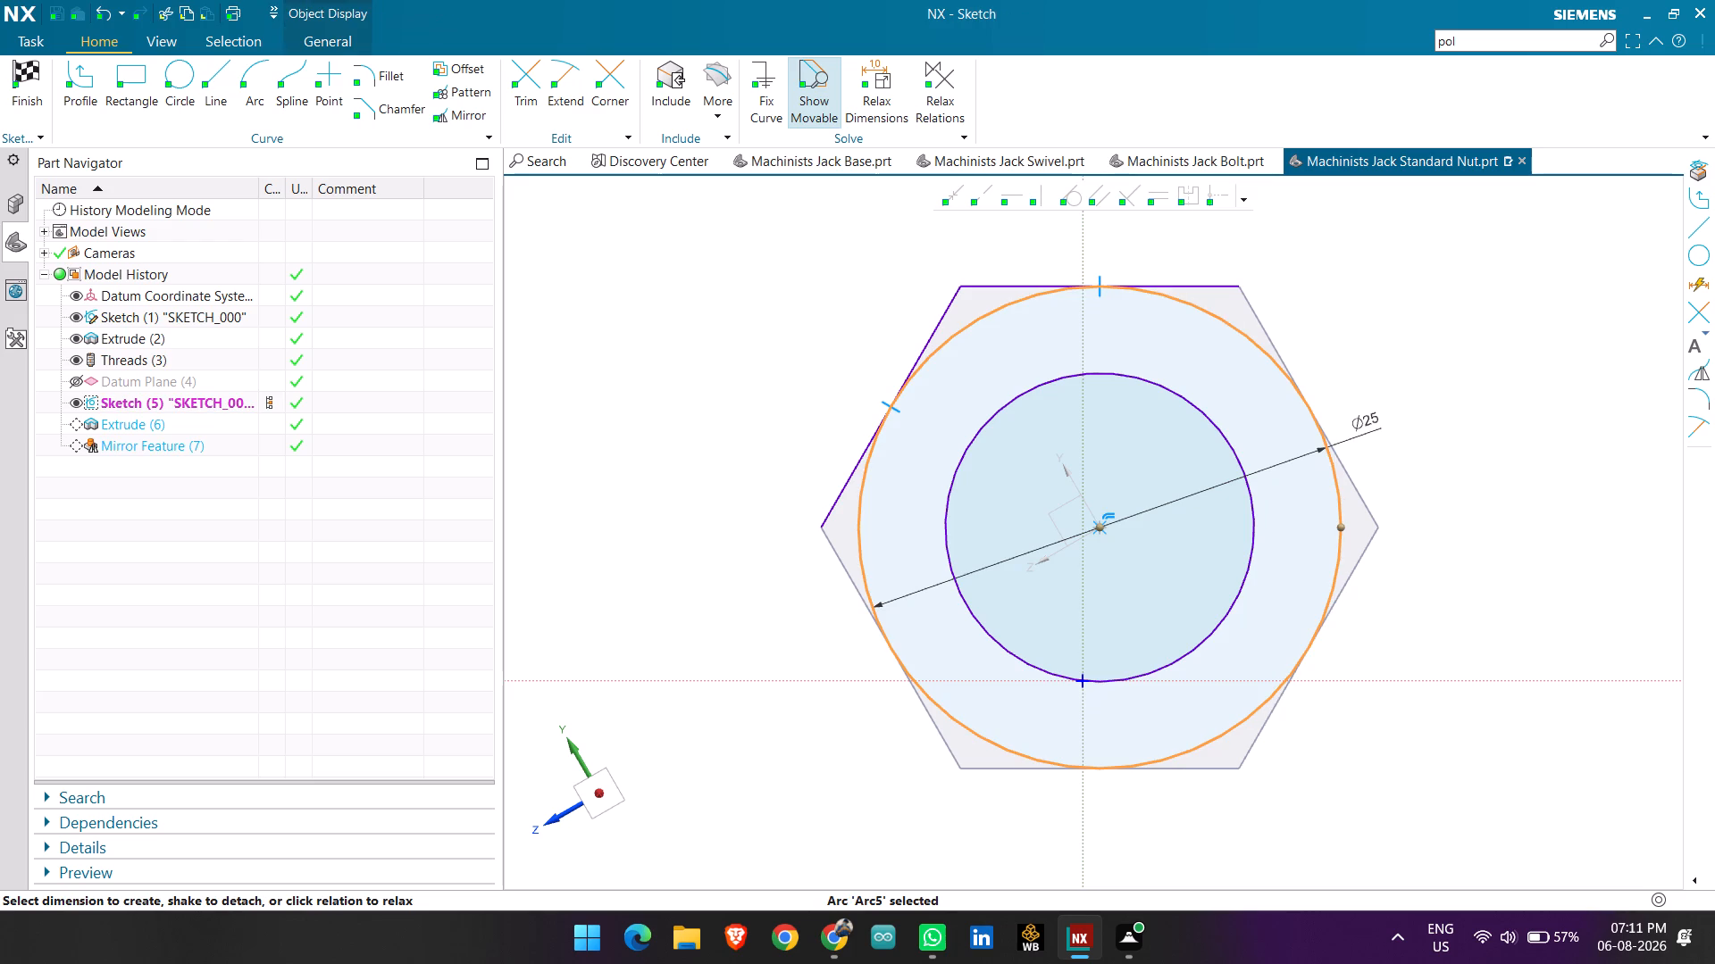
pyautogui.press('Delete')
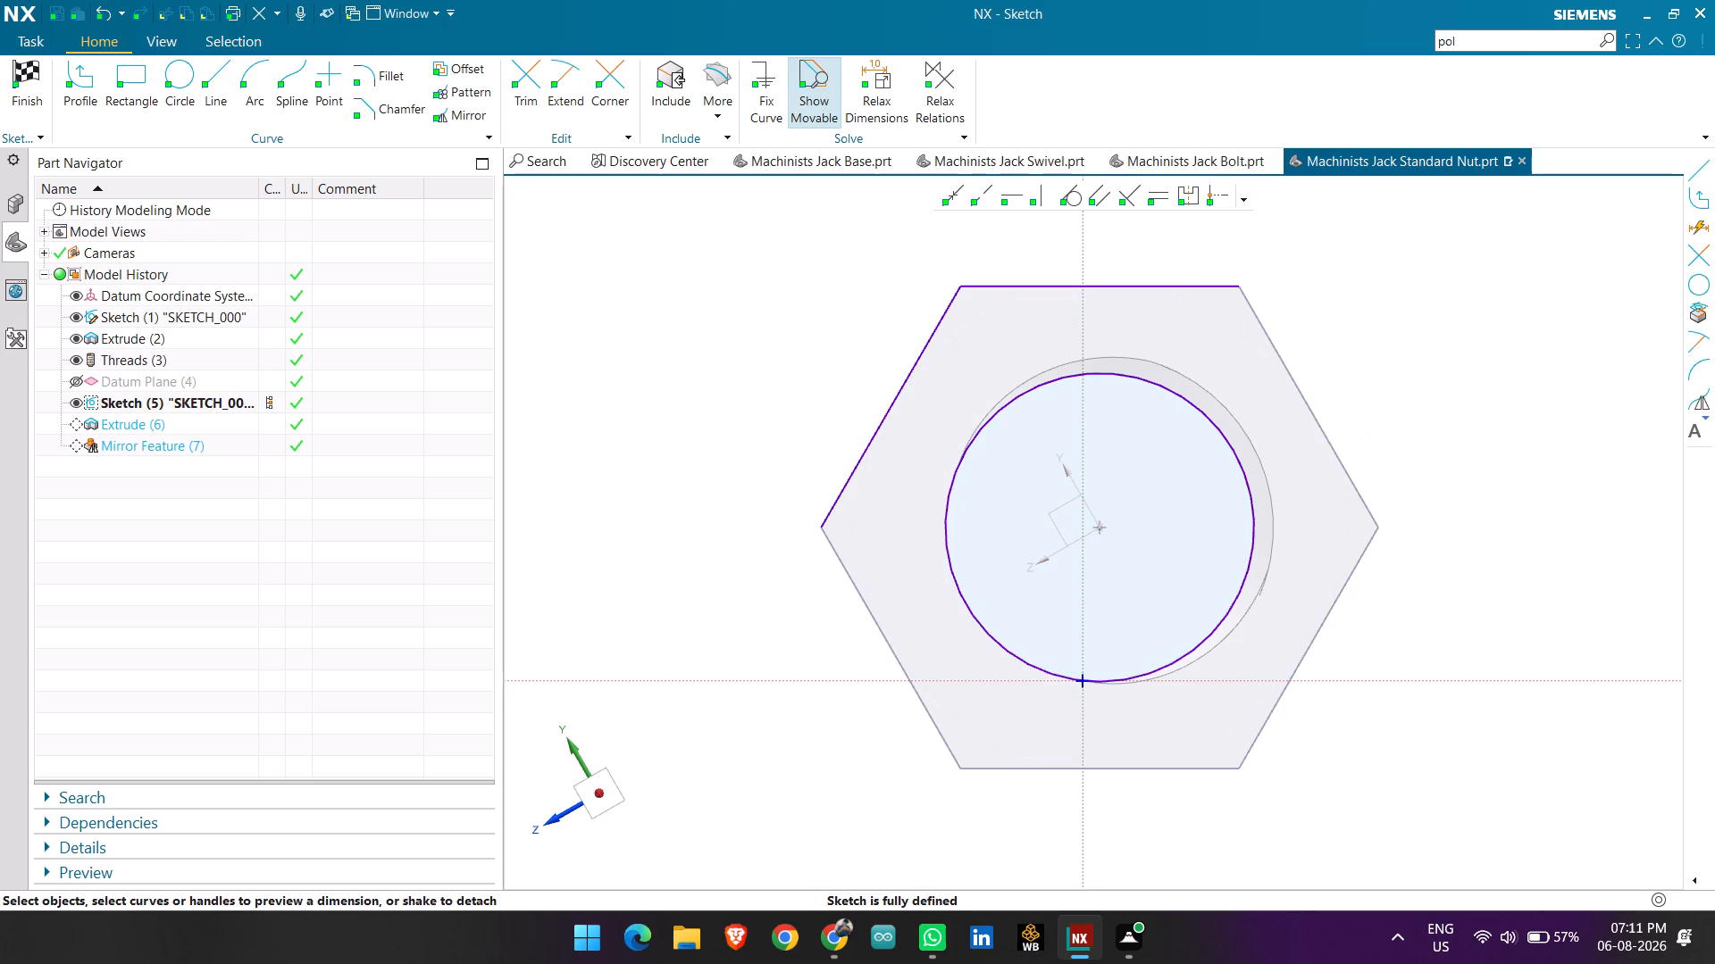
pyautogui.click(180, 83)
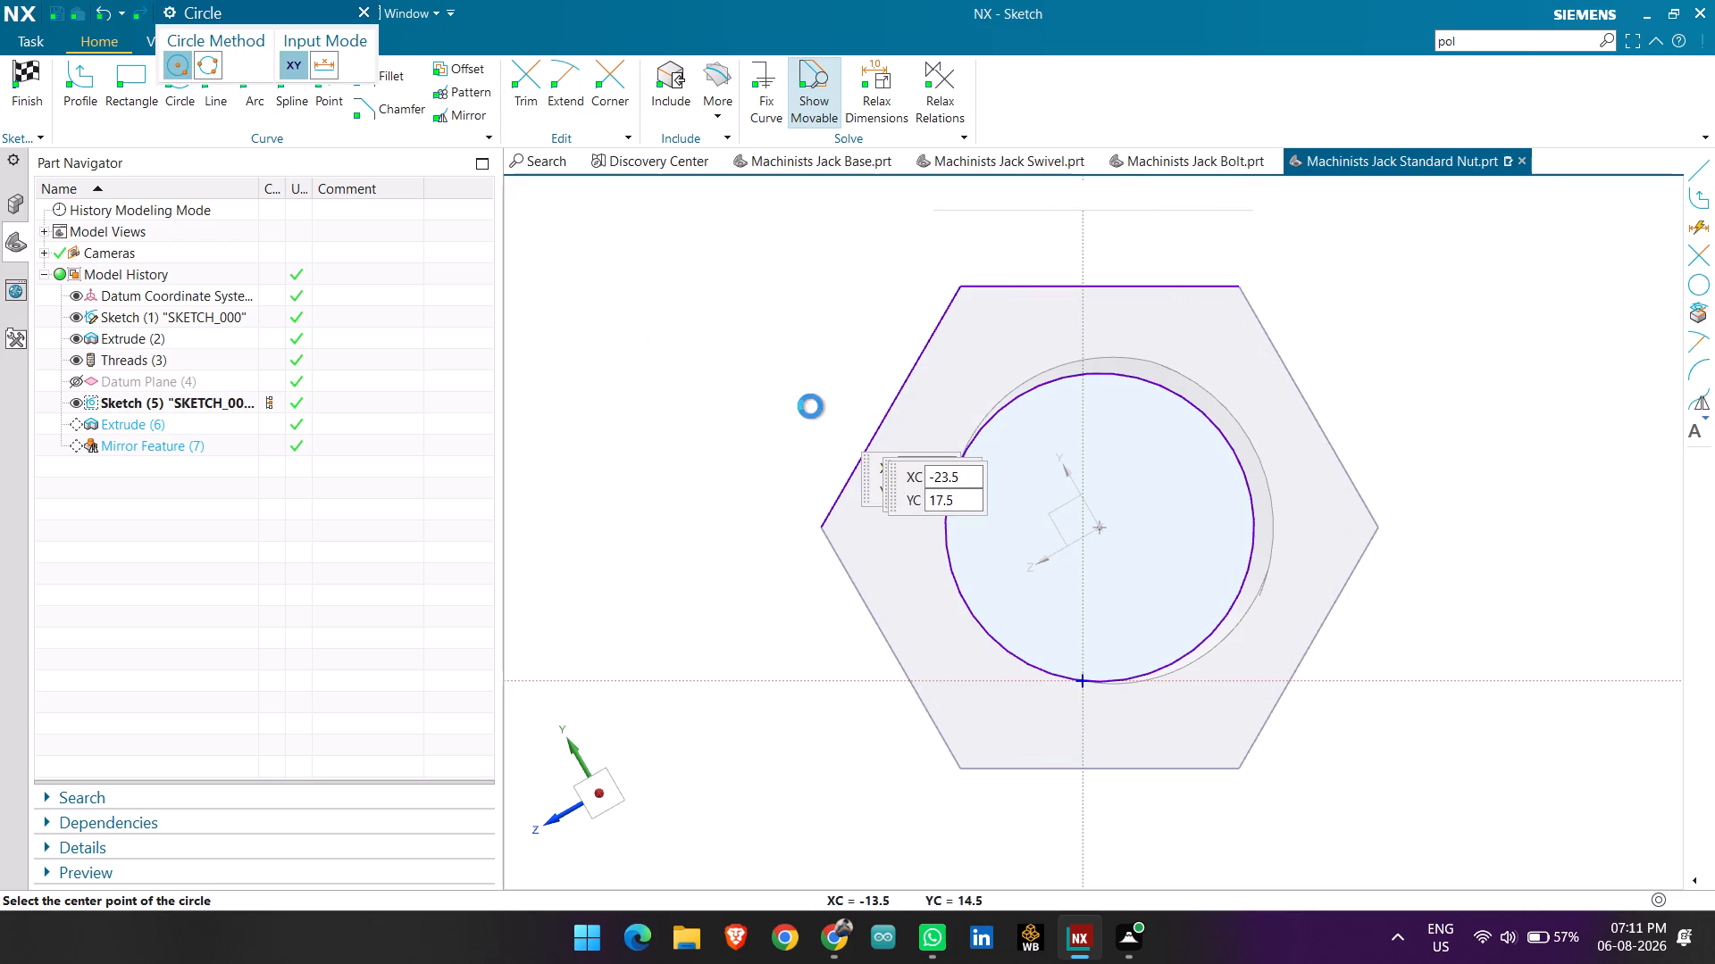
pyautogui.click(1097, 529)
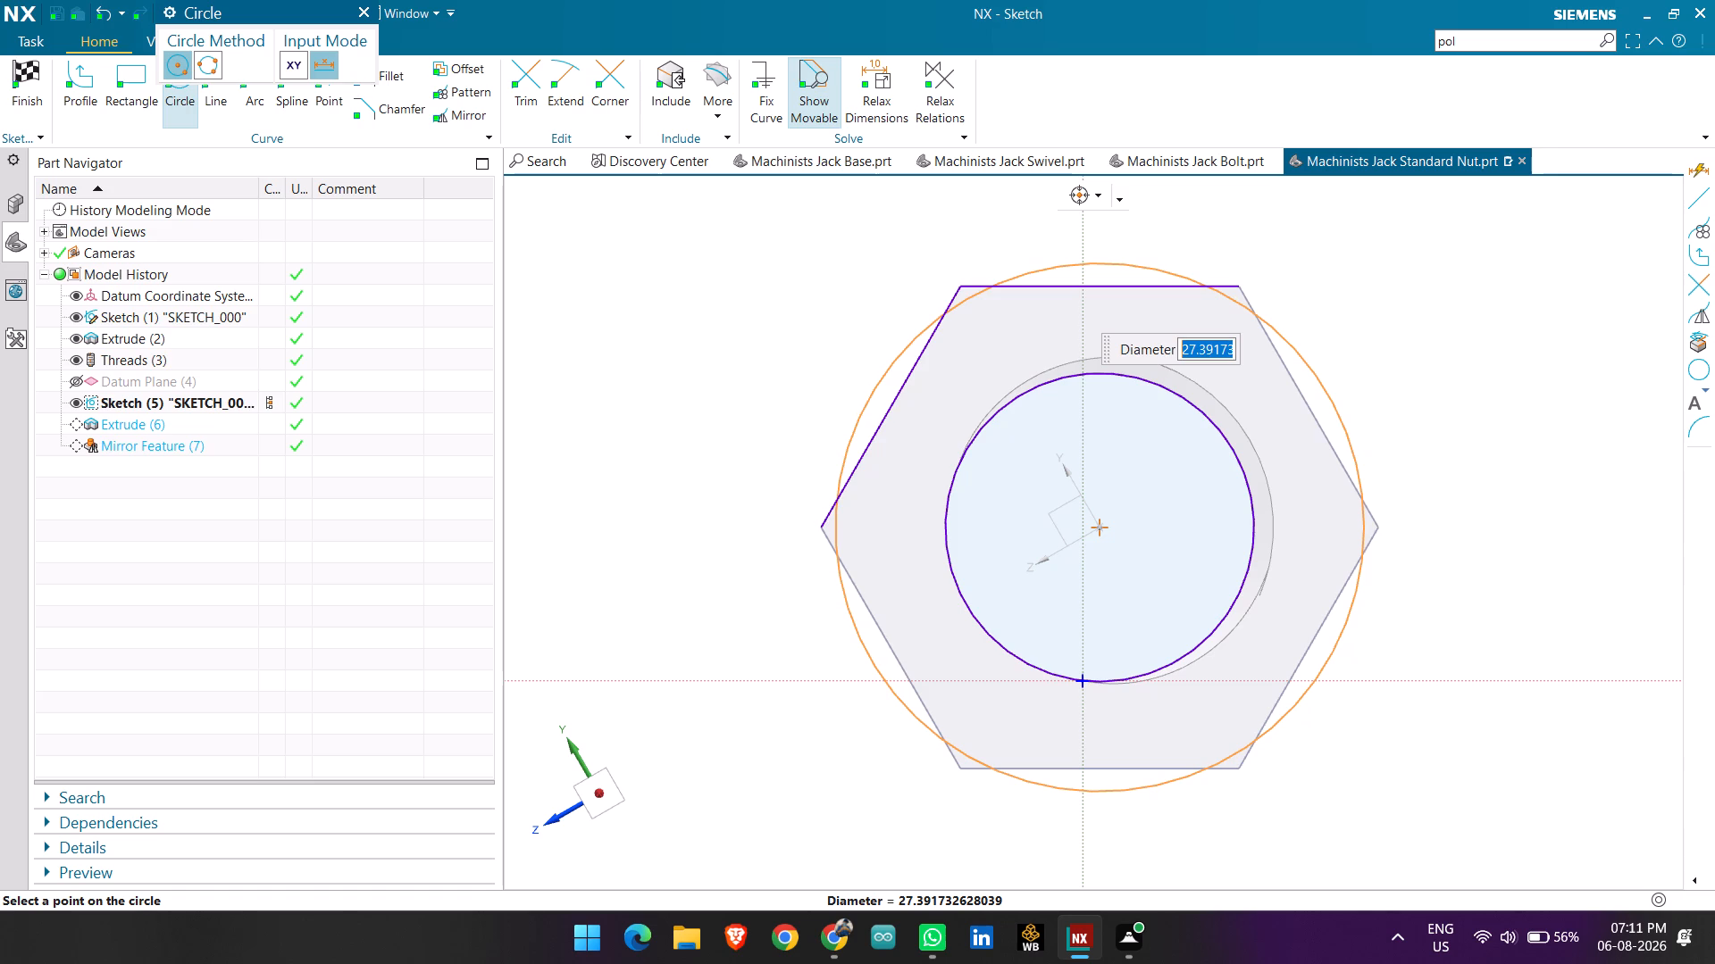
pyautogui.write('27')
pyautogui.press('Return')
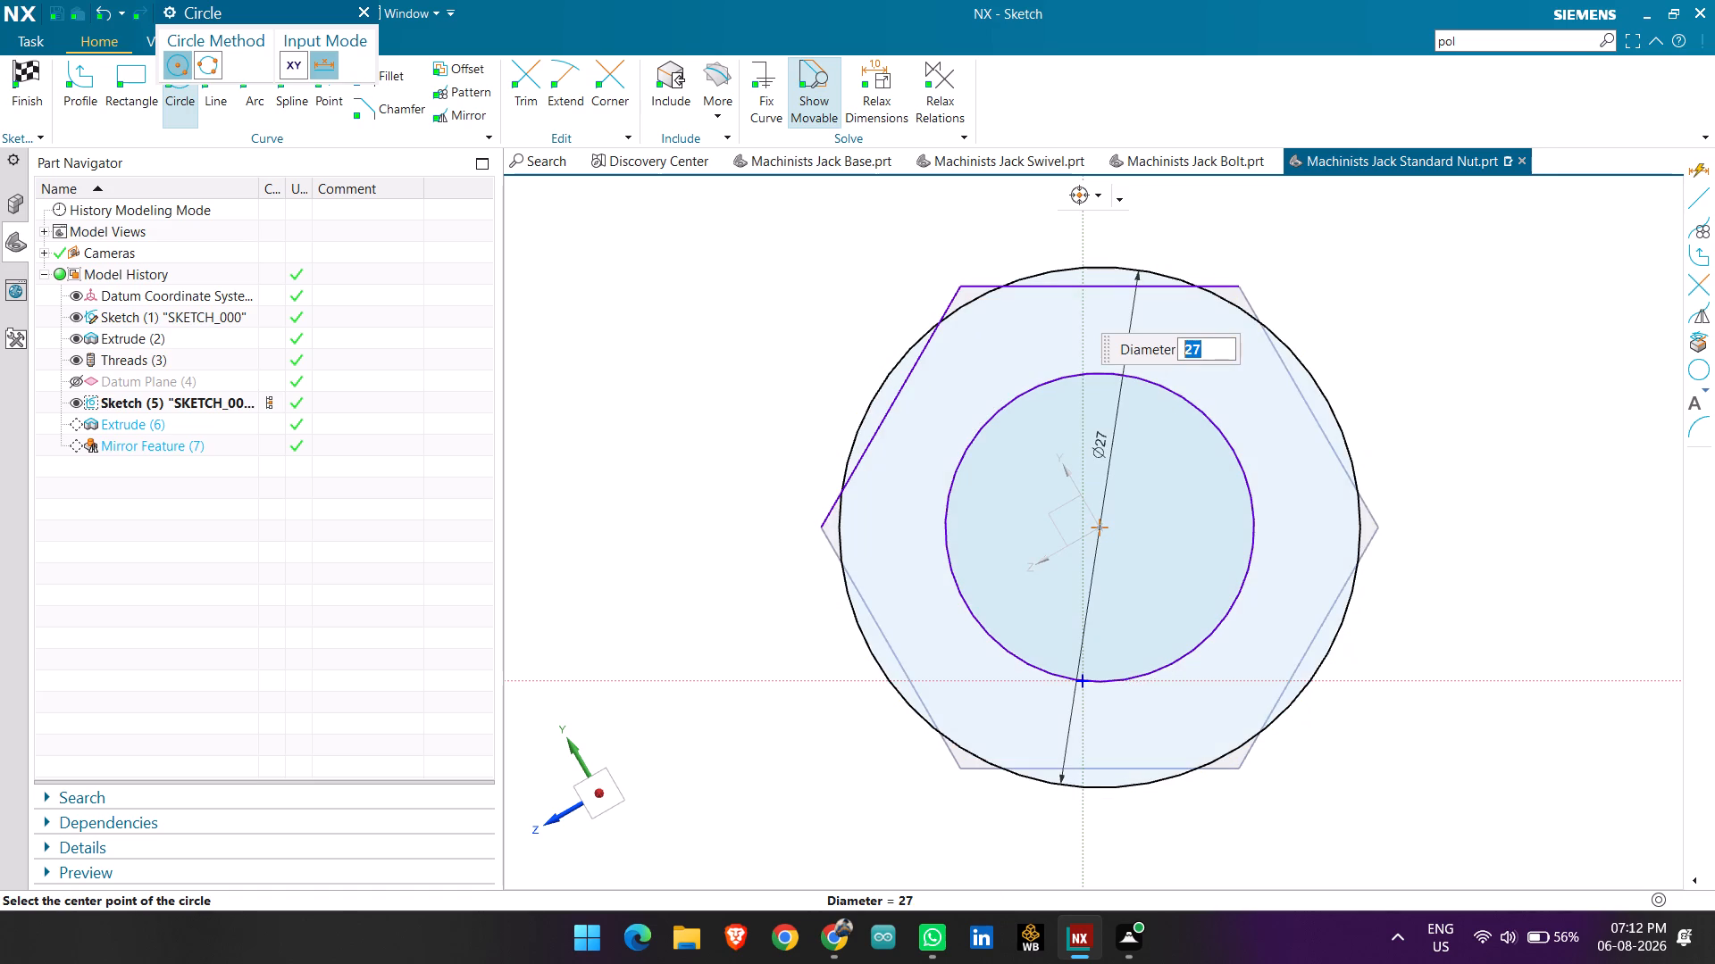
pyautogui.press('Escape')
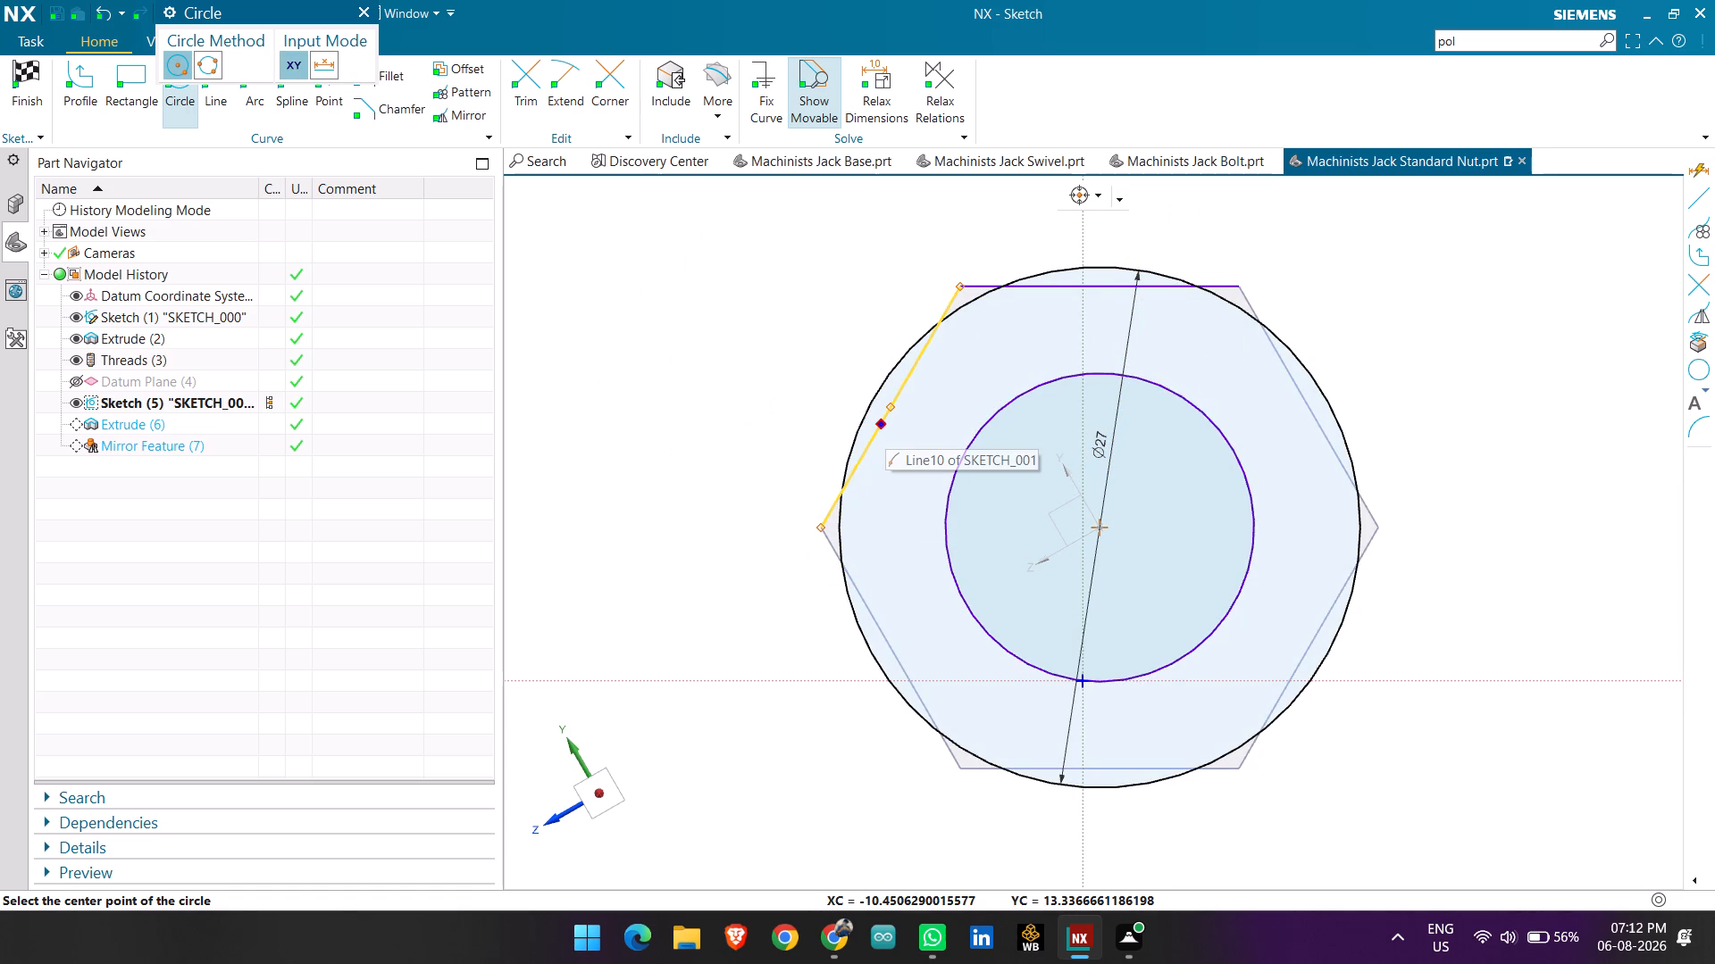
pyautogui.press('Escape')
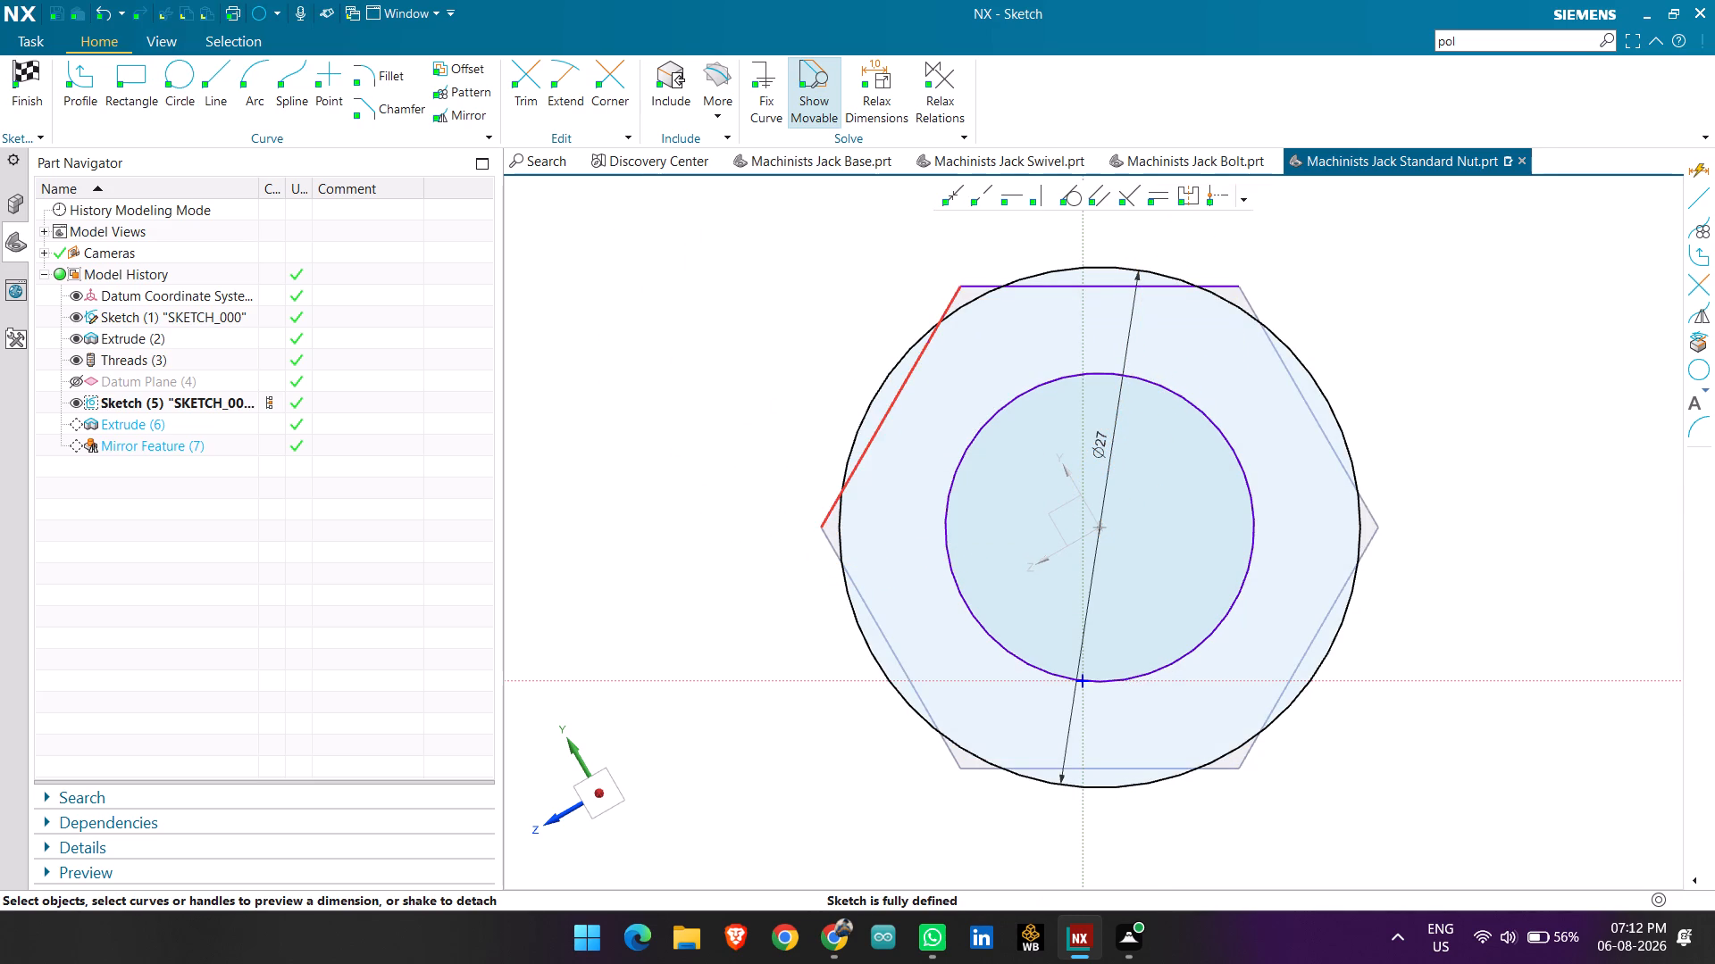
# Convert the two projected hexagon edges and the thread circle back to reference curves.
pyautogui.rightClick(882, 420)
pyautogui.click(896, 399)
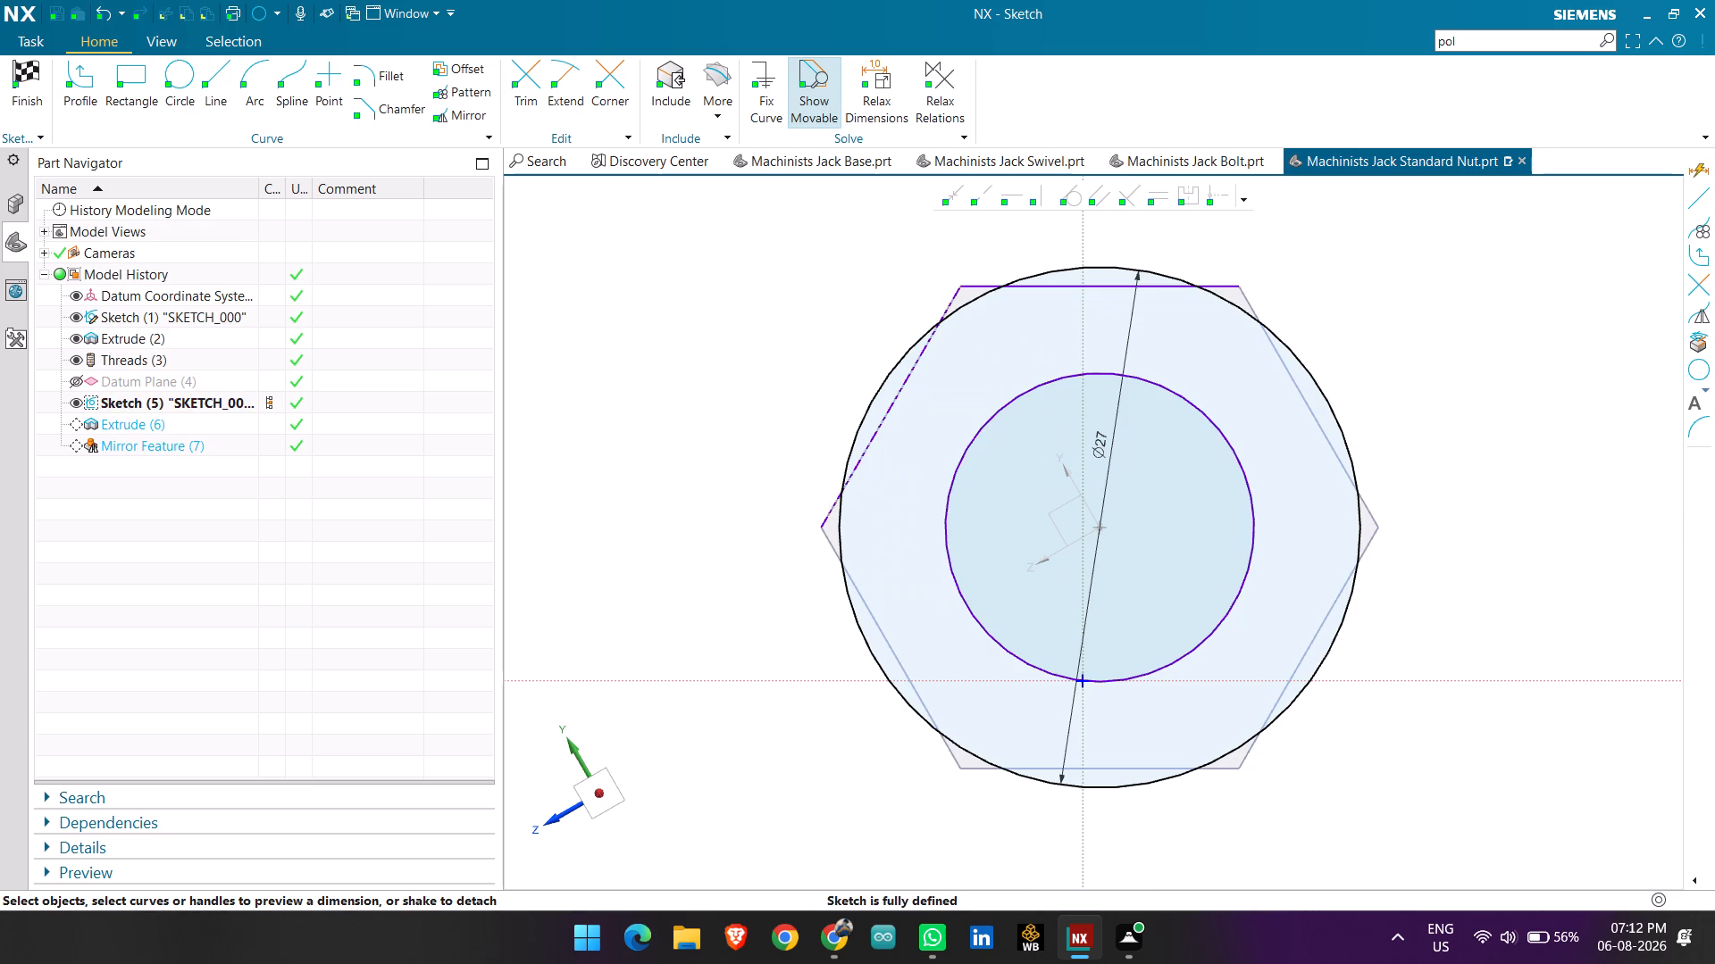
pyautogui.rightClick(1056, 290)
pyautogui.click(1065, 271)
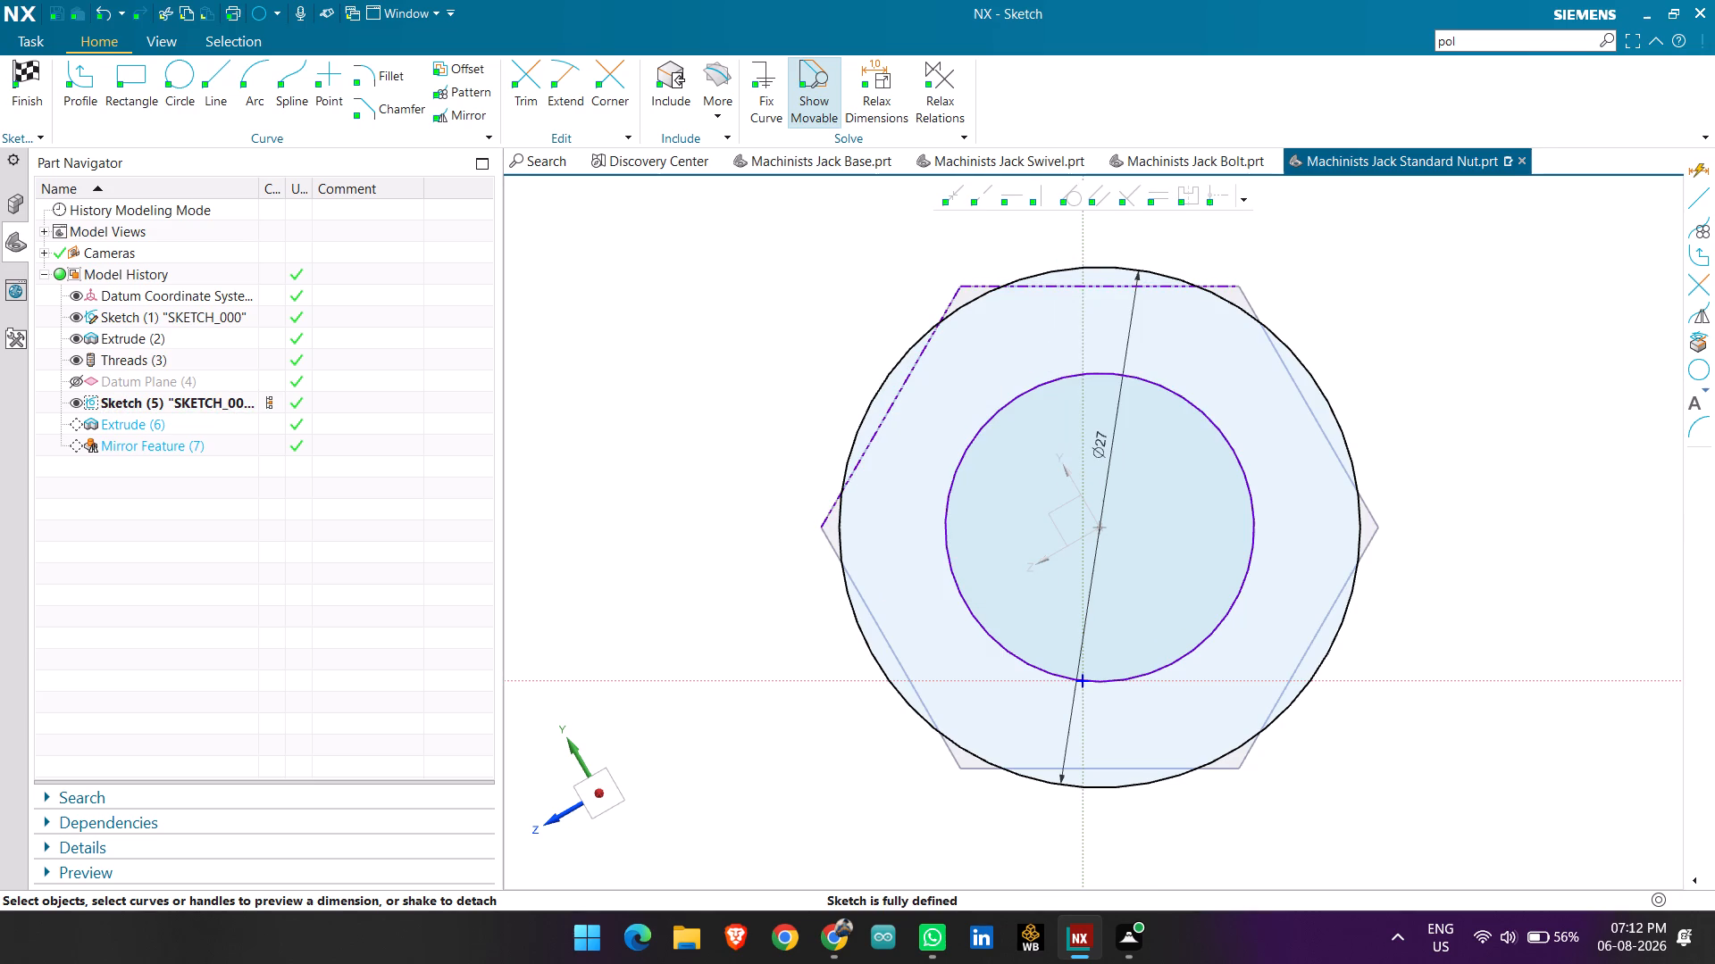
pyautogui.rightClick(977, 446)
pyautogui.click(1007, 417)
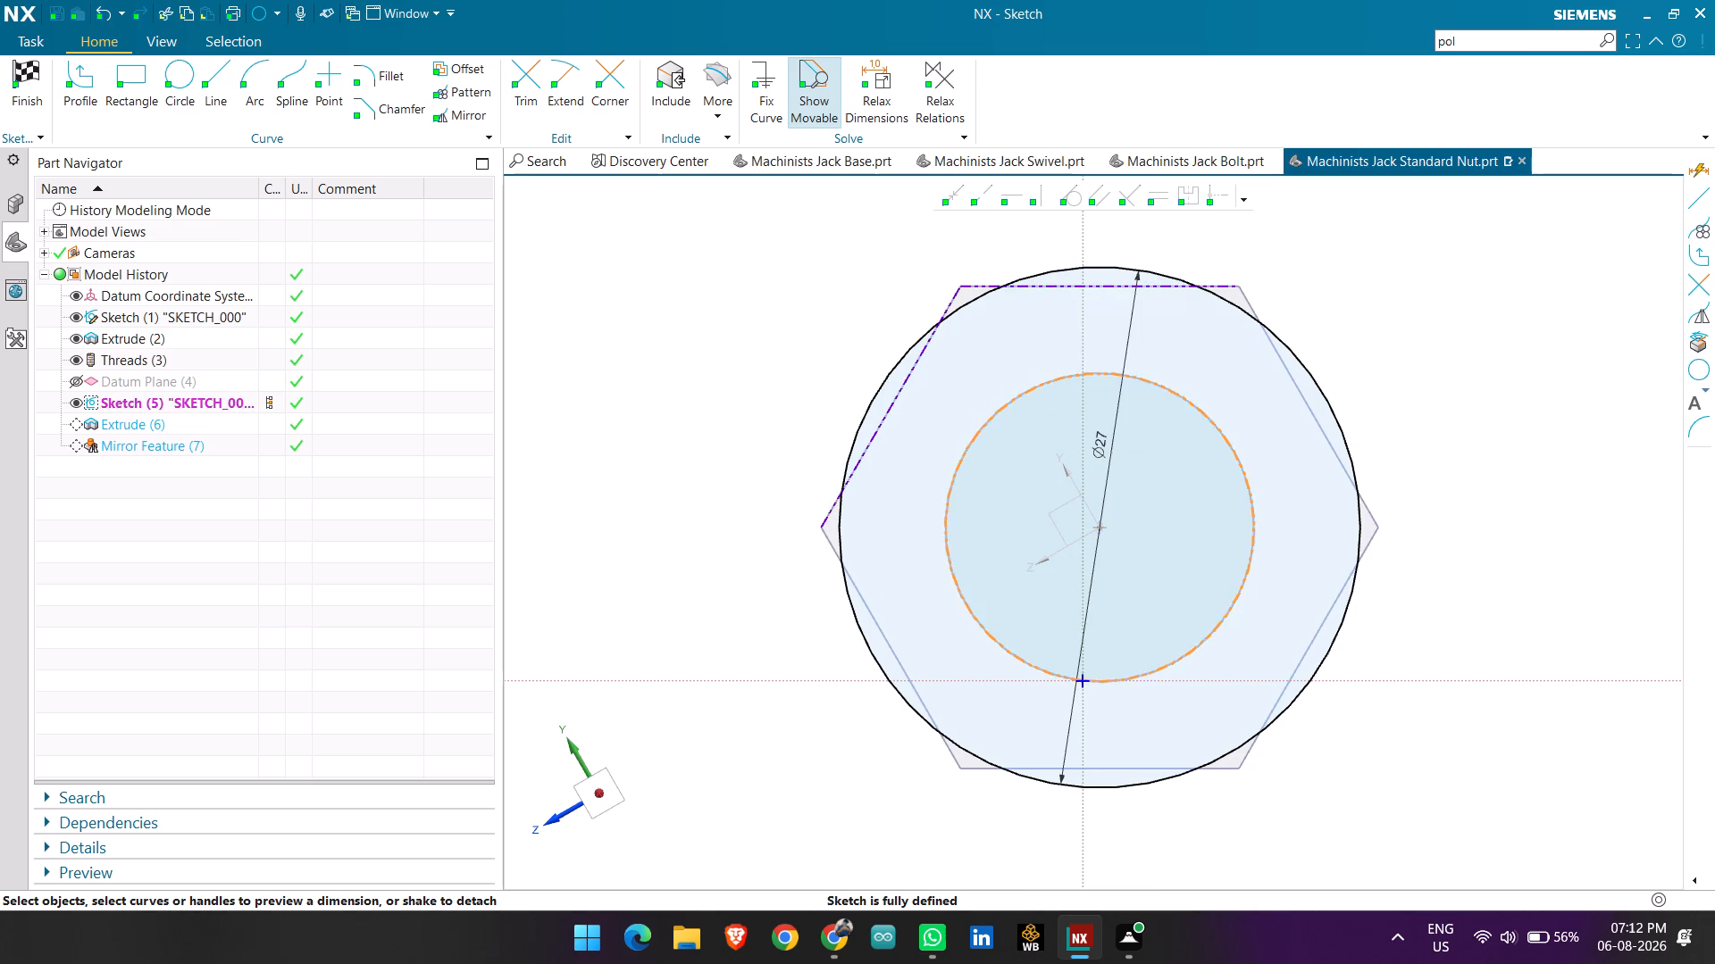
# Finish the chamfer circle sketch and close the Information window.
pyautogui.click(29, 75)
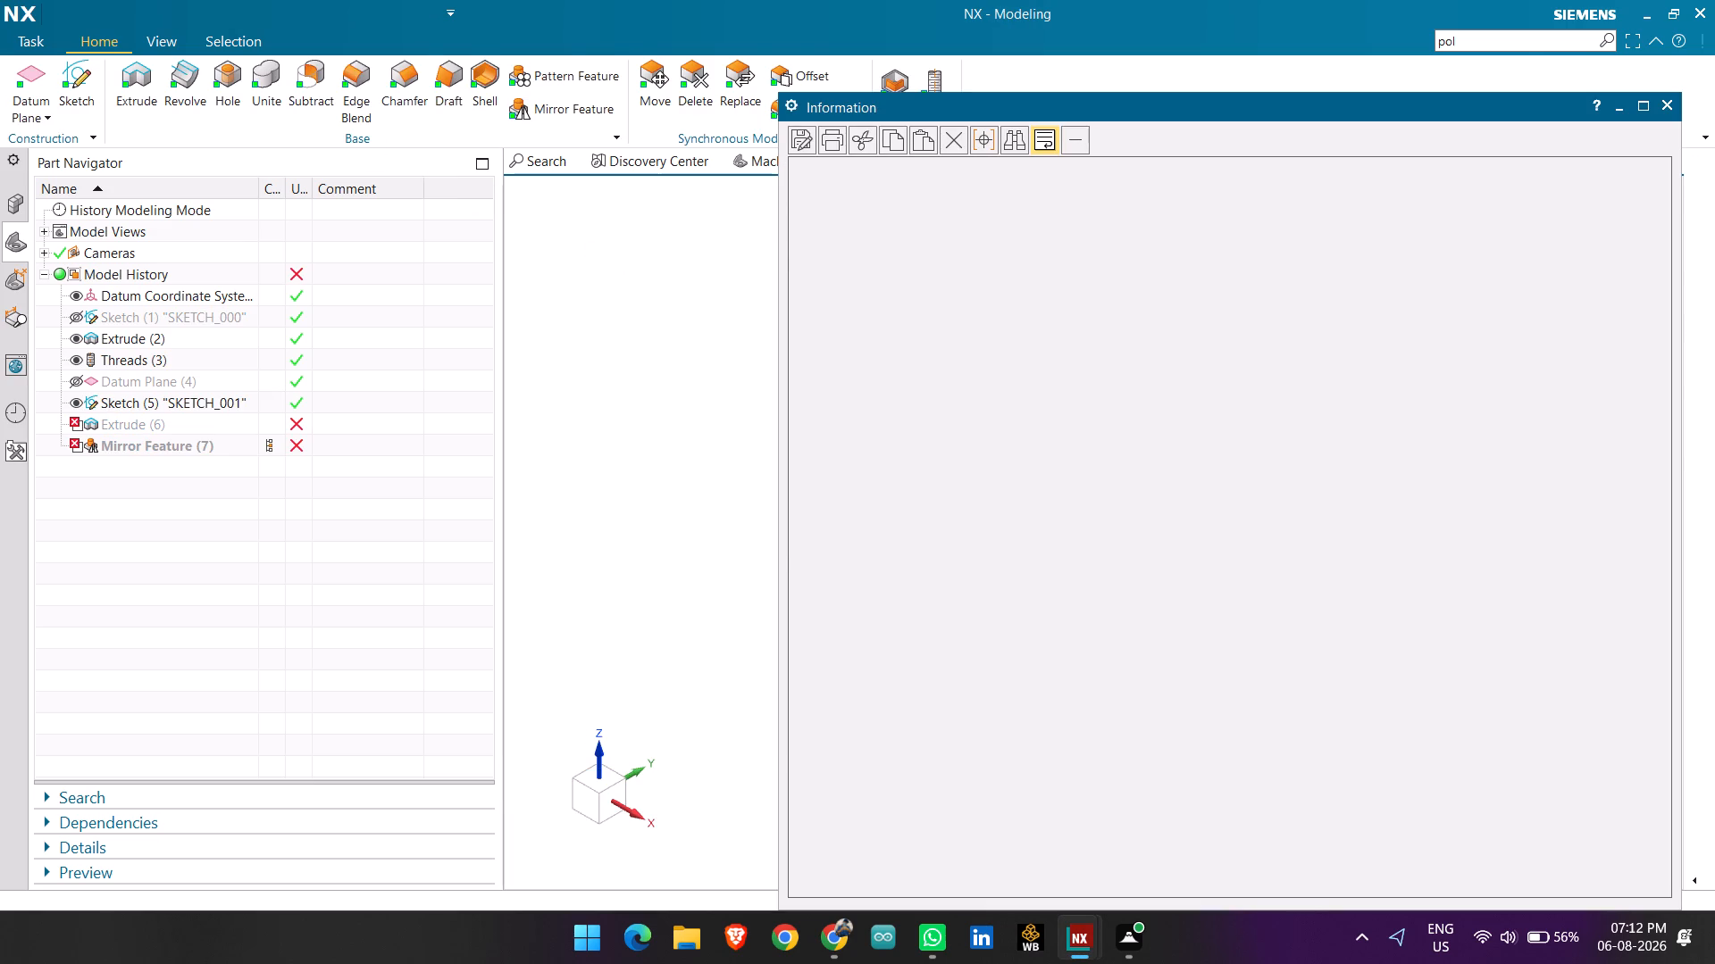
pyautogui.click(1666, 107)
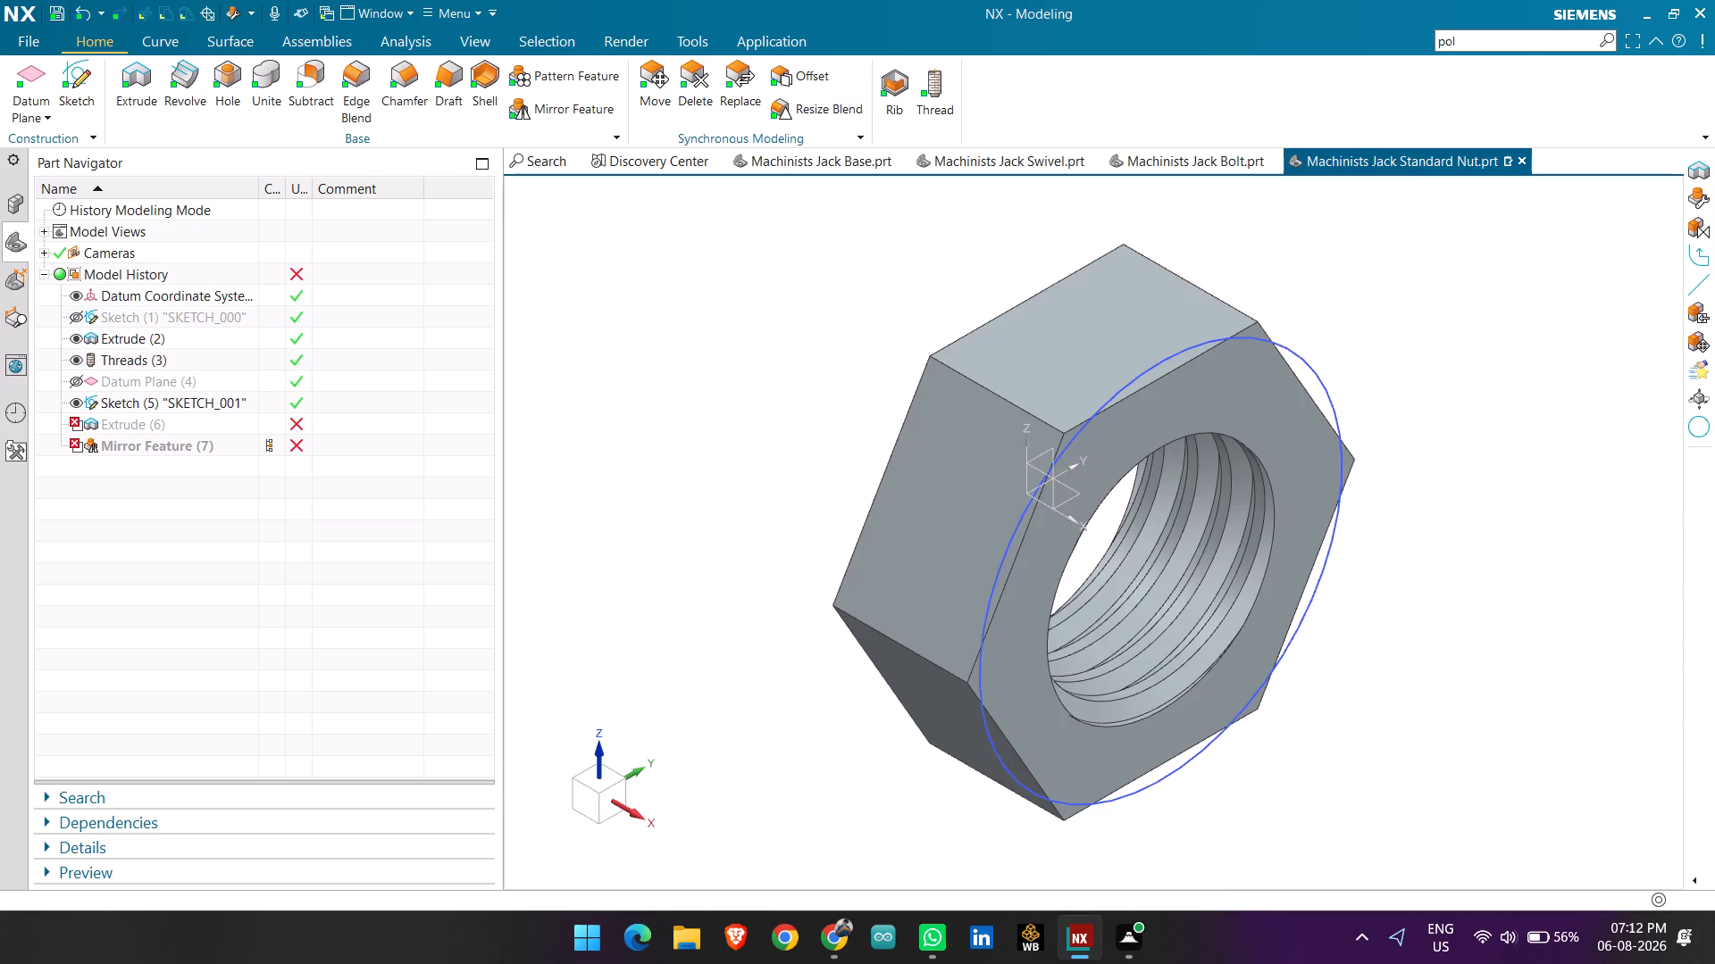
# Delete the Extrude (6) chamfer feature together with its dependent mirror feature.
pyautogui.click(144, 419)
pyautogui.rightClick(144, 419)
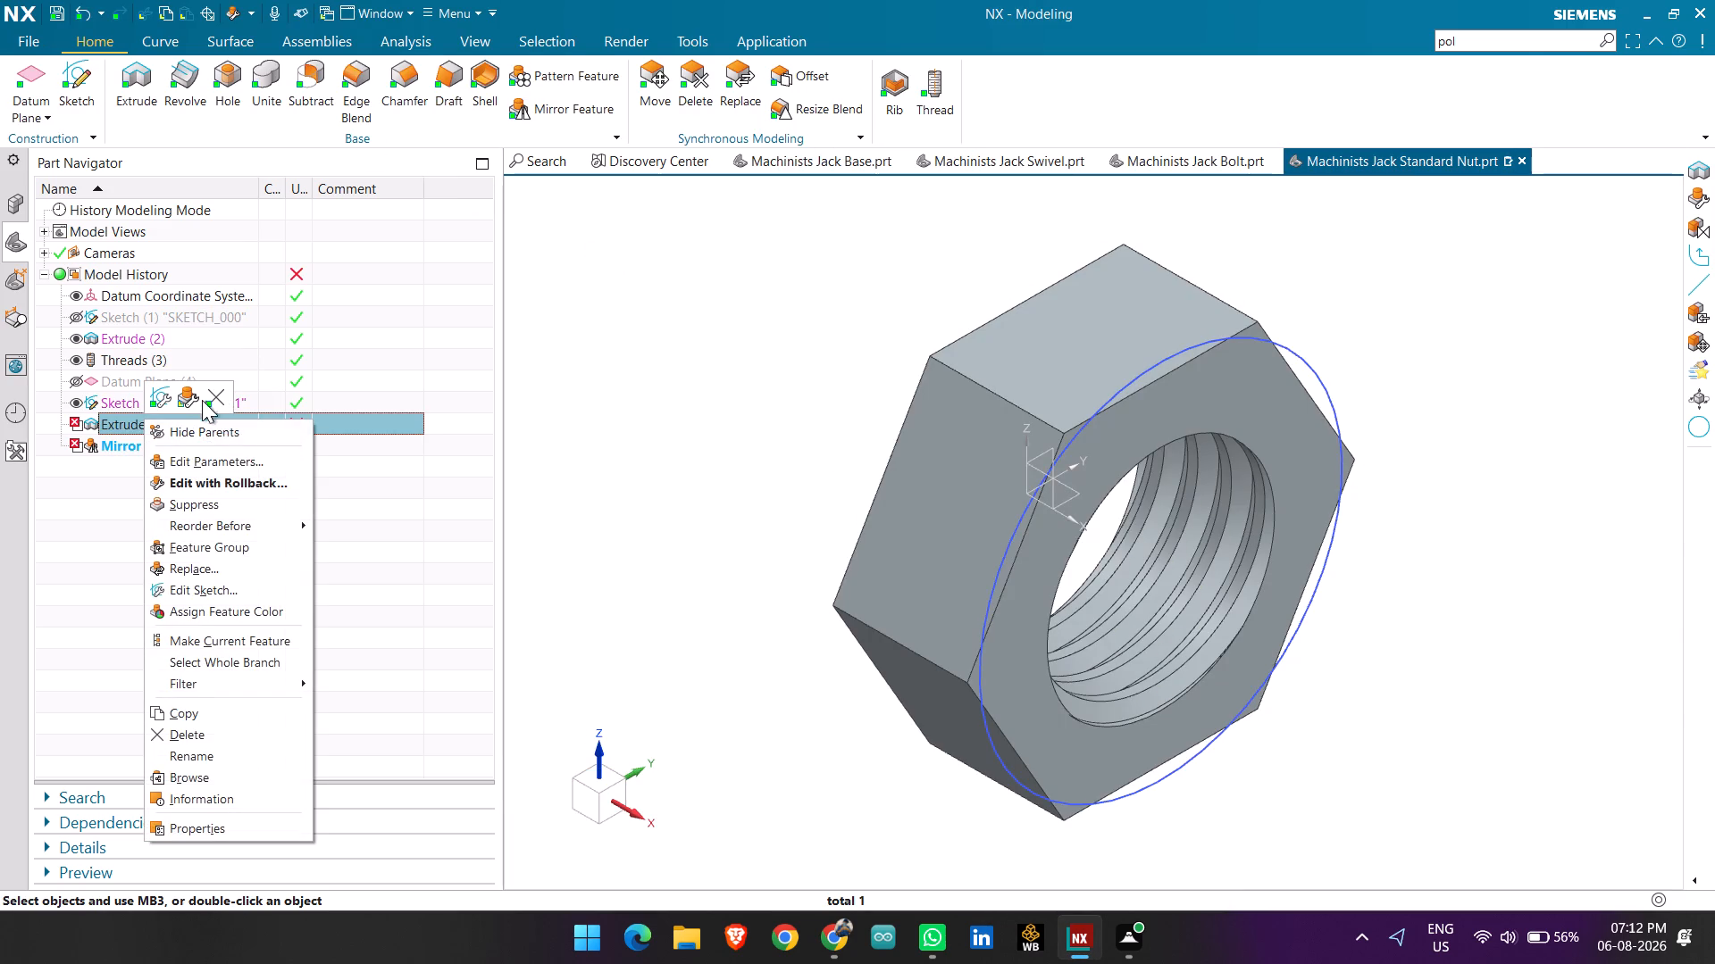
pyautogui.click(216, 398)
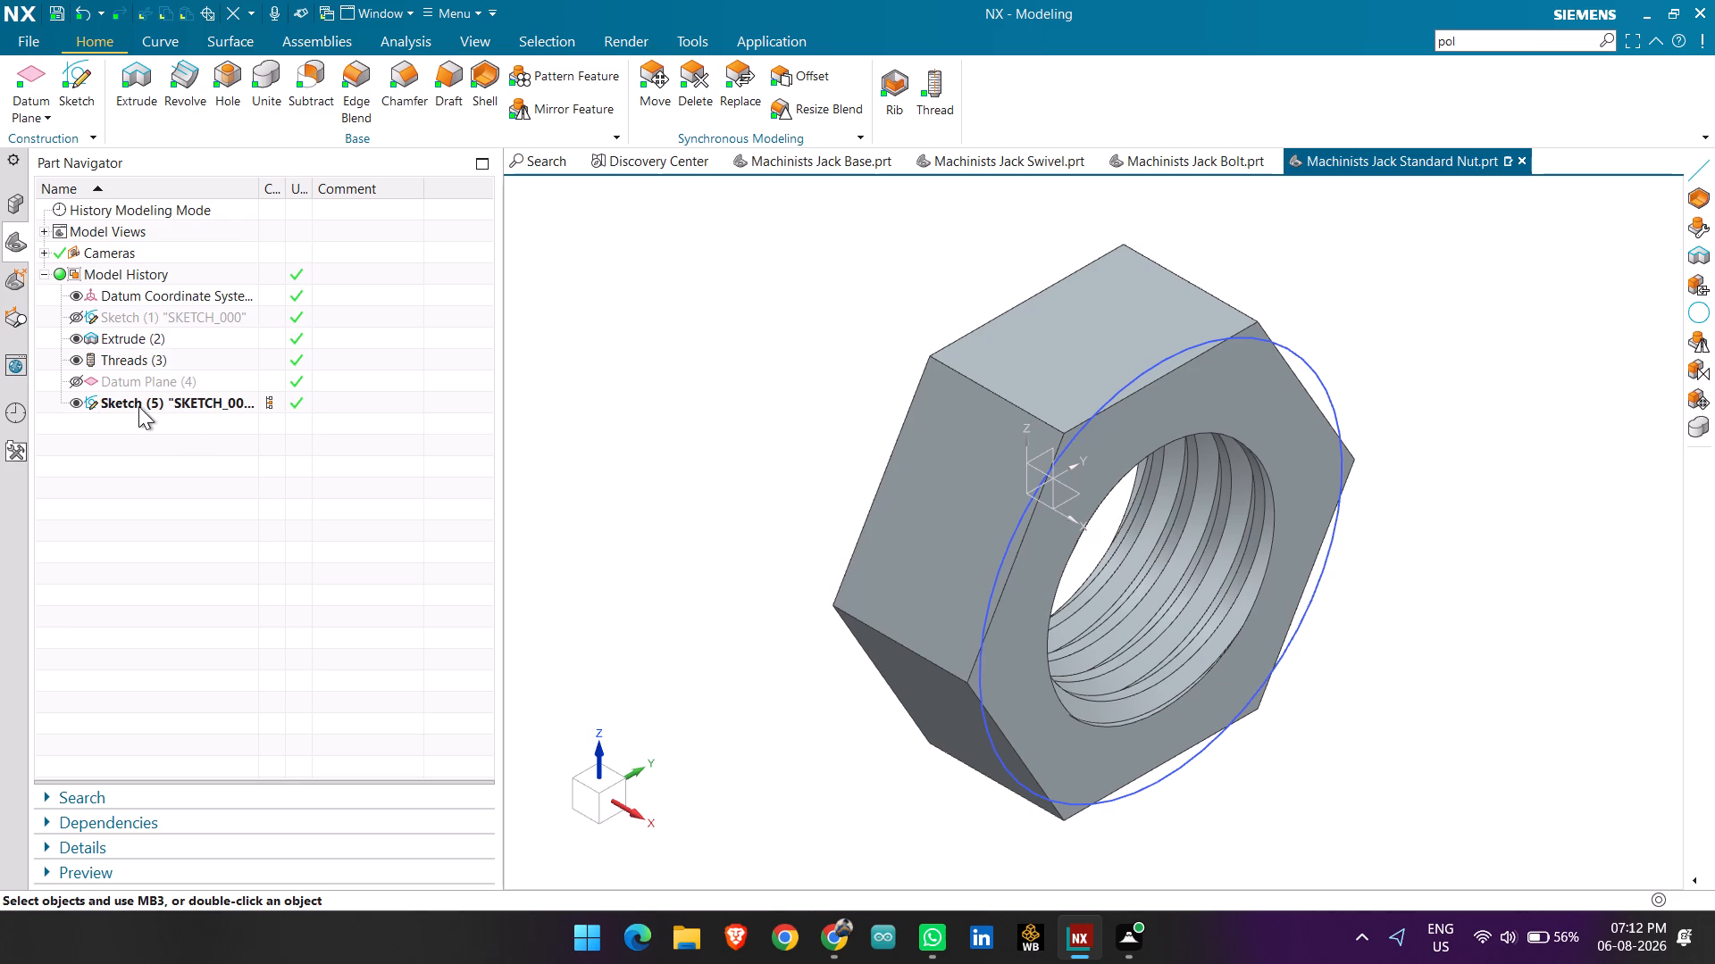
# Set up an Intersect extrude of the 27 mm circle, reversed into the nut, with draft from the start limit.
pyautogui.click(138, 403)
pyautogui.click(630, 349)
pyautogui.click(128, 73)
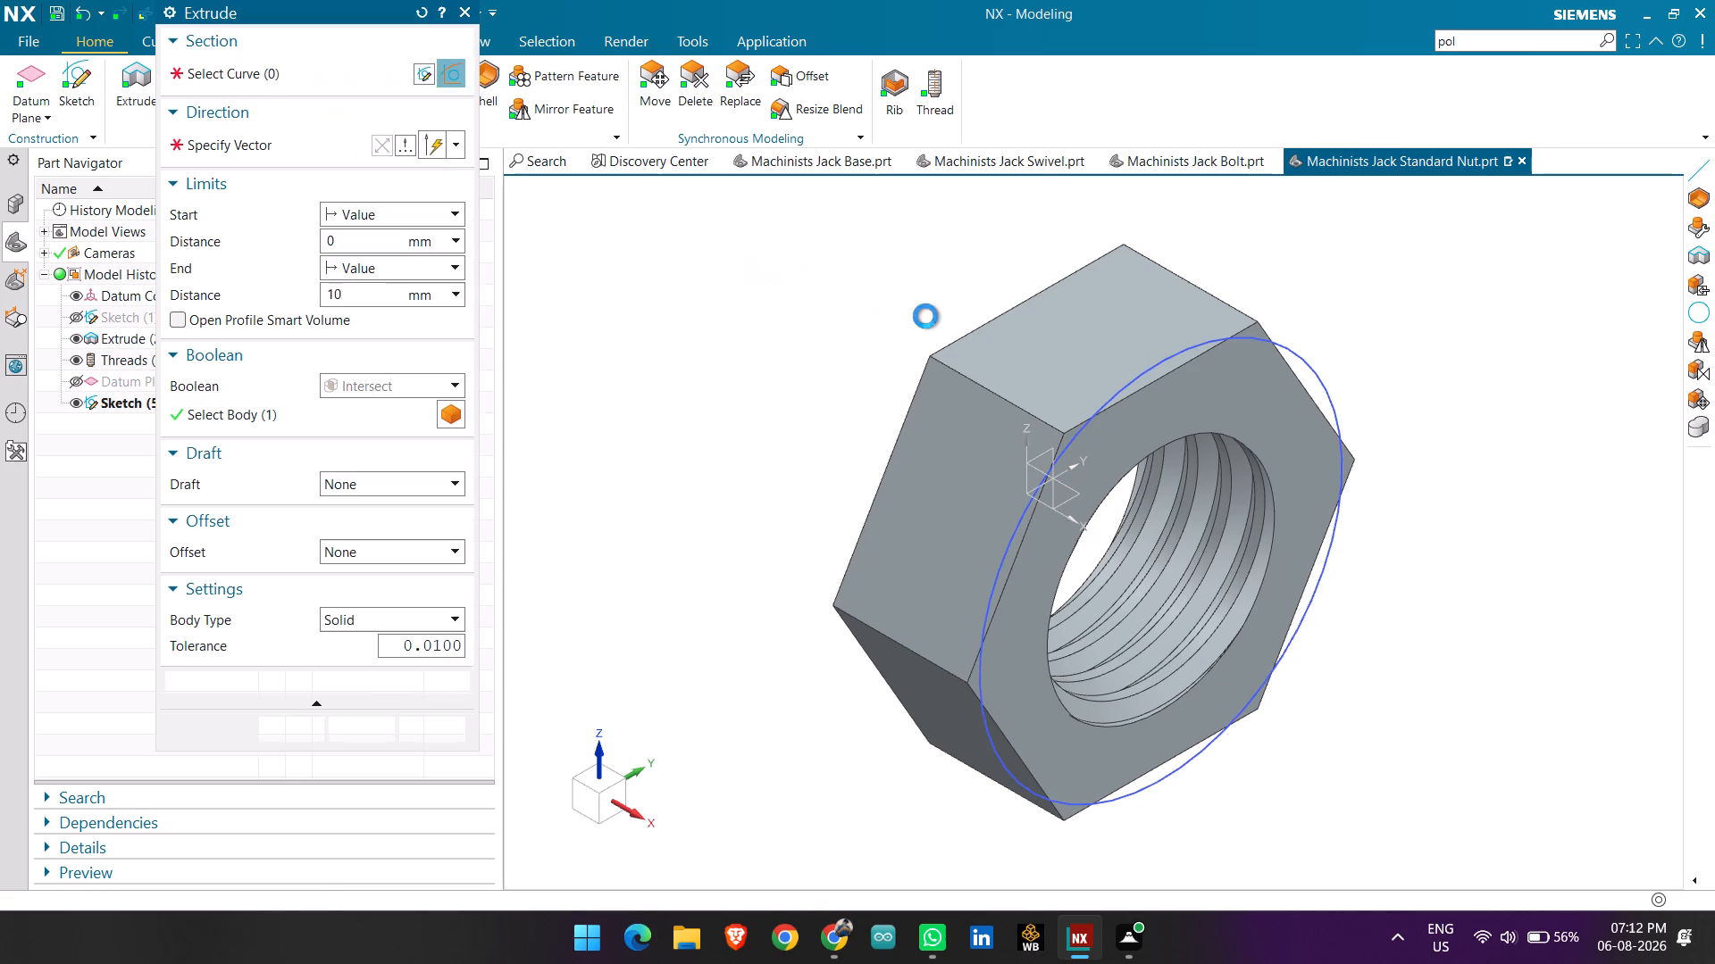
pyautogui.click(1133, 383)
pyautogui.moveTo(819, 367); pyautogui.dragTo(767, 300, button='middle')
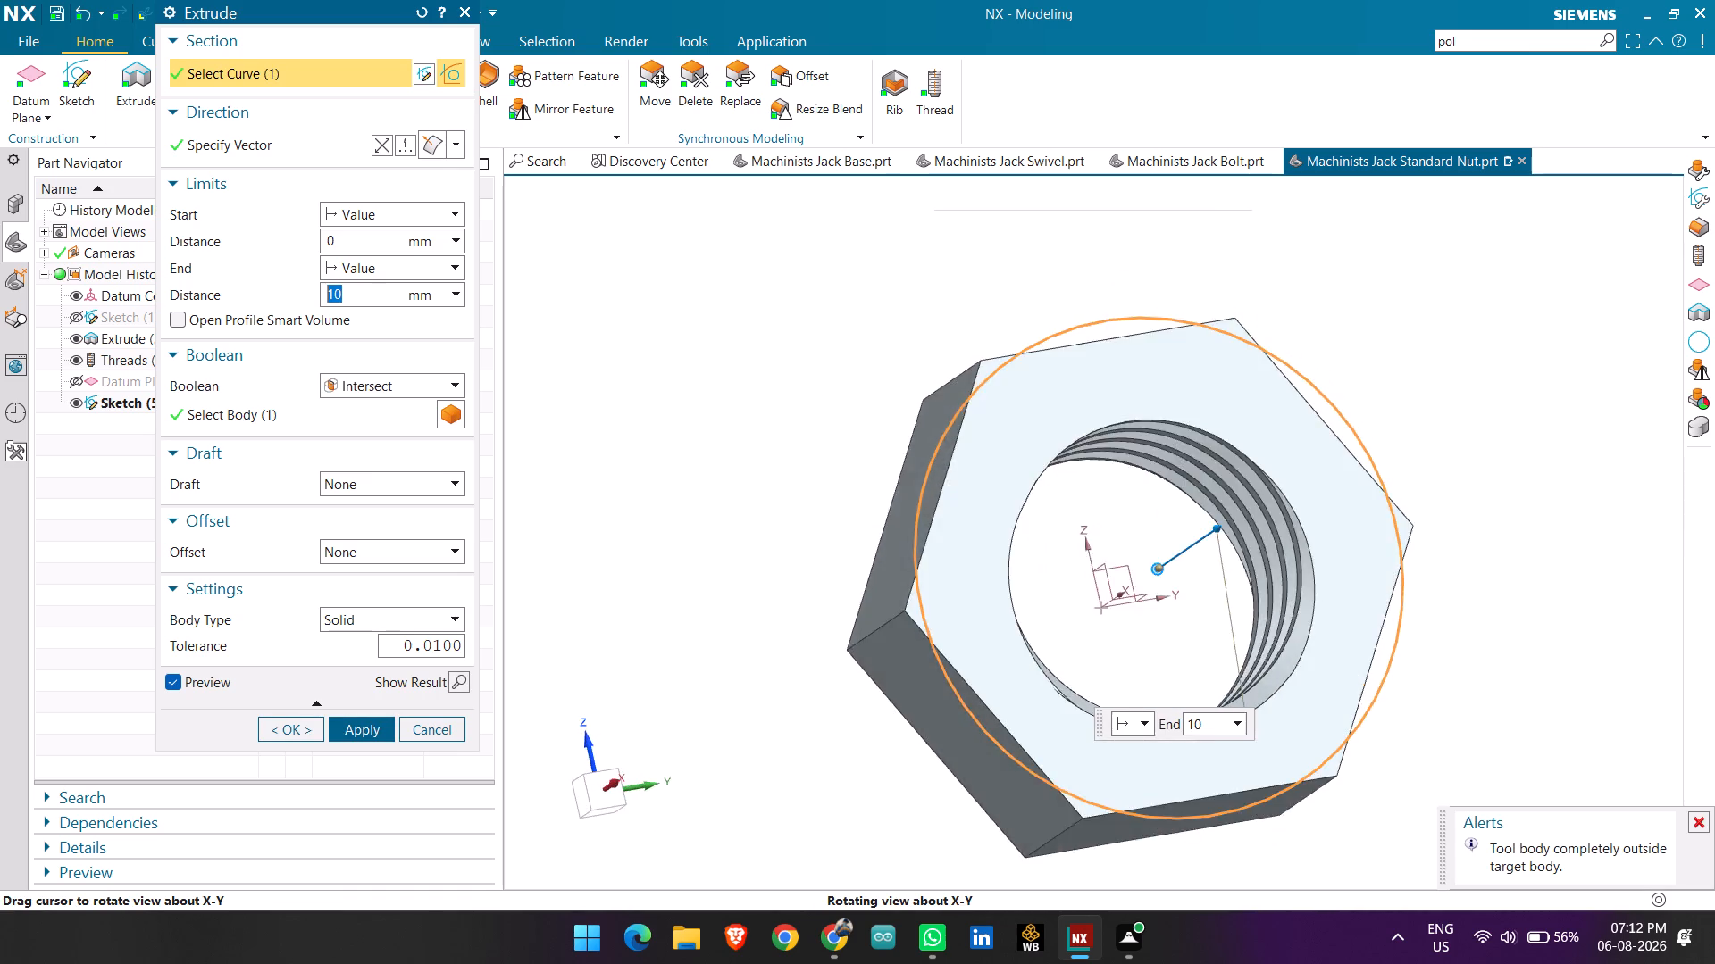
pyautogui.moveTo(767, 300); pyautogui.dragTo(799, 297, button='middle')
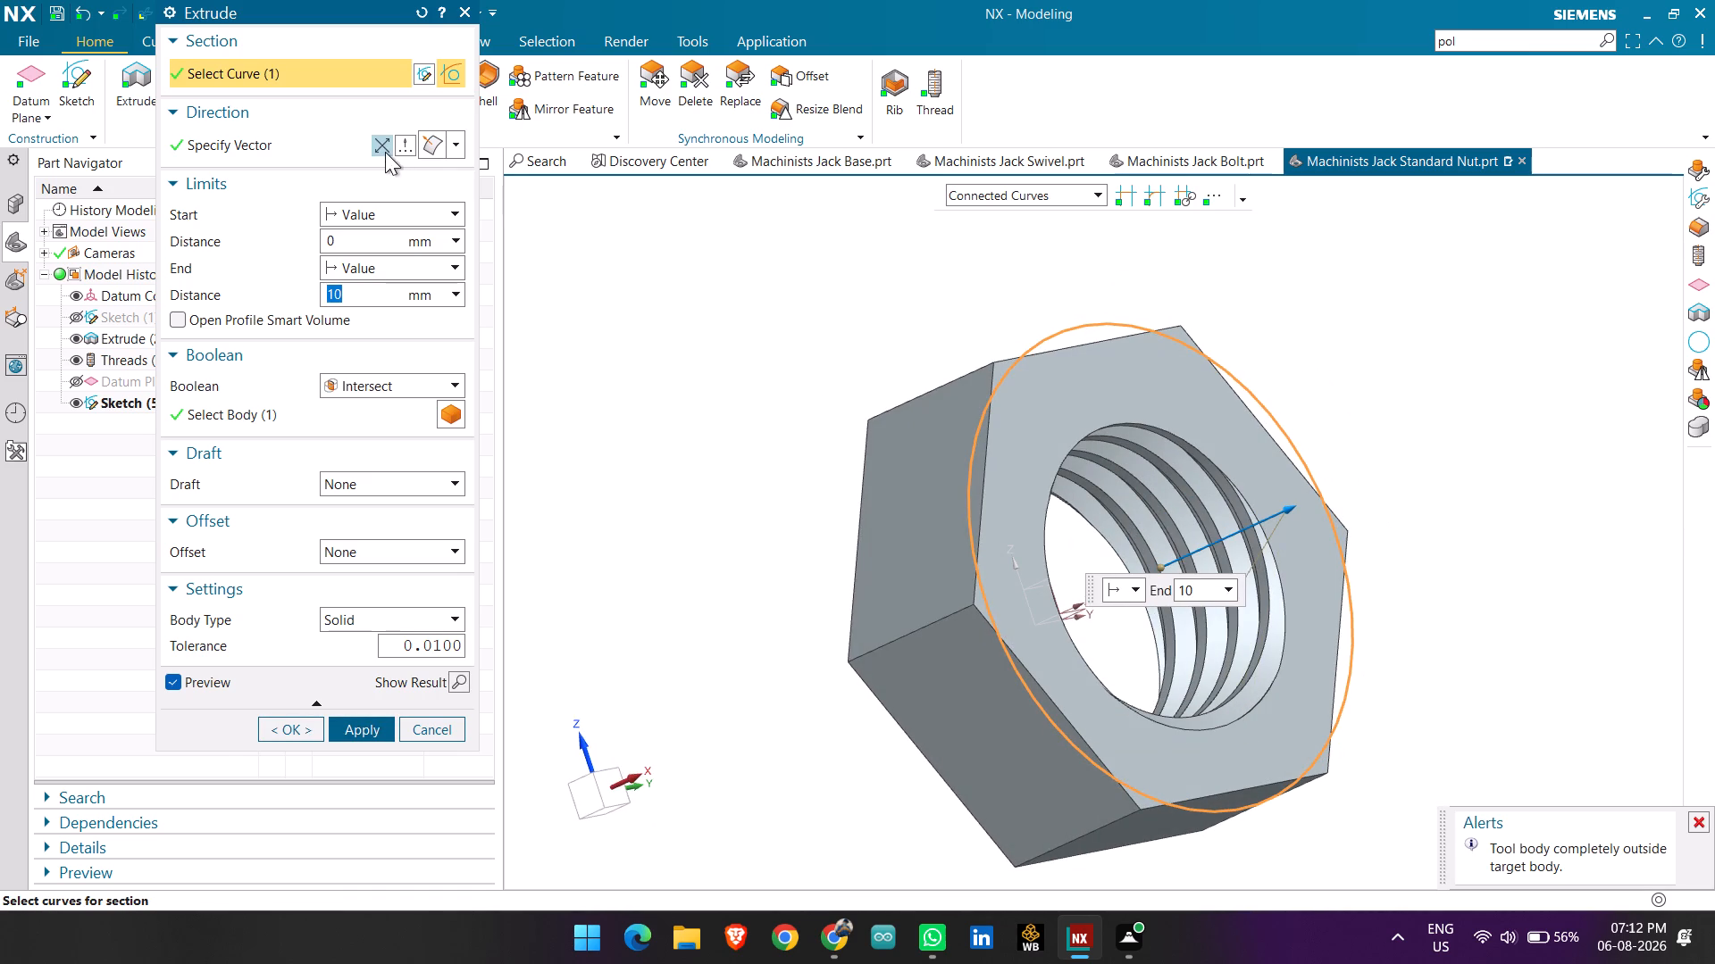
pyautogui.click(379, 479)
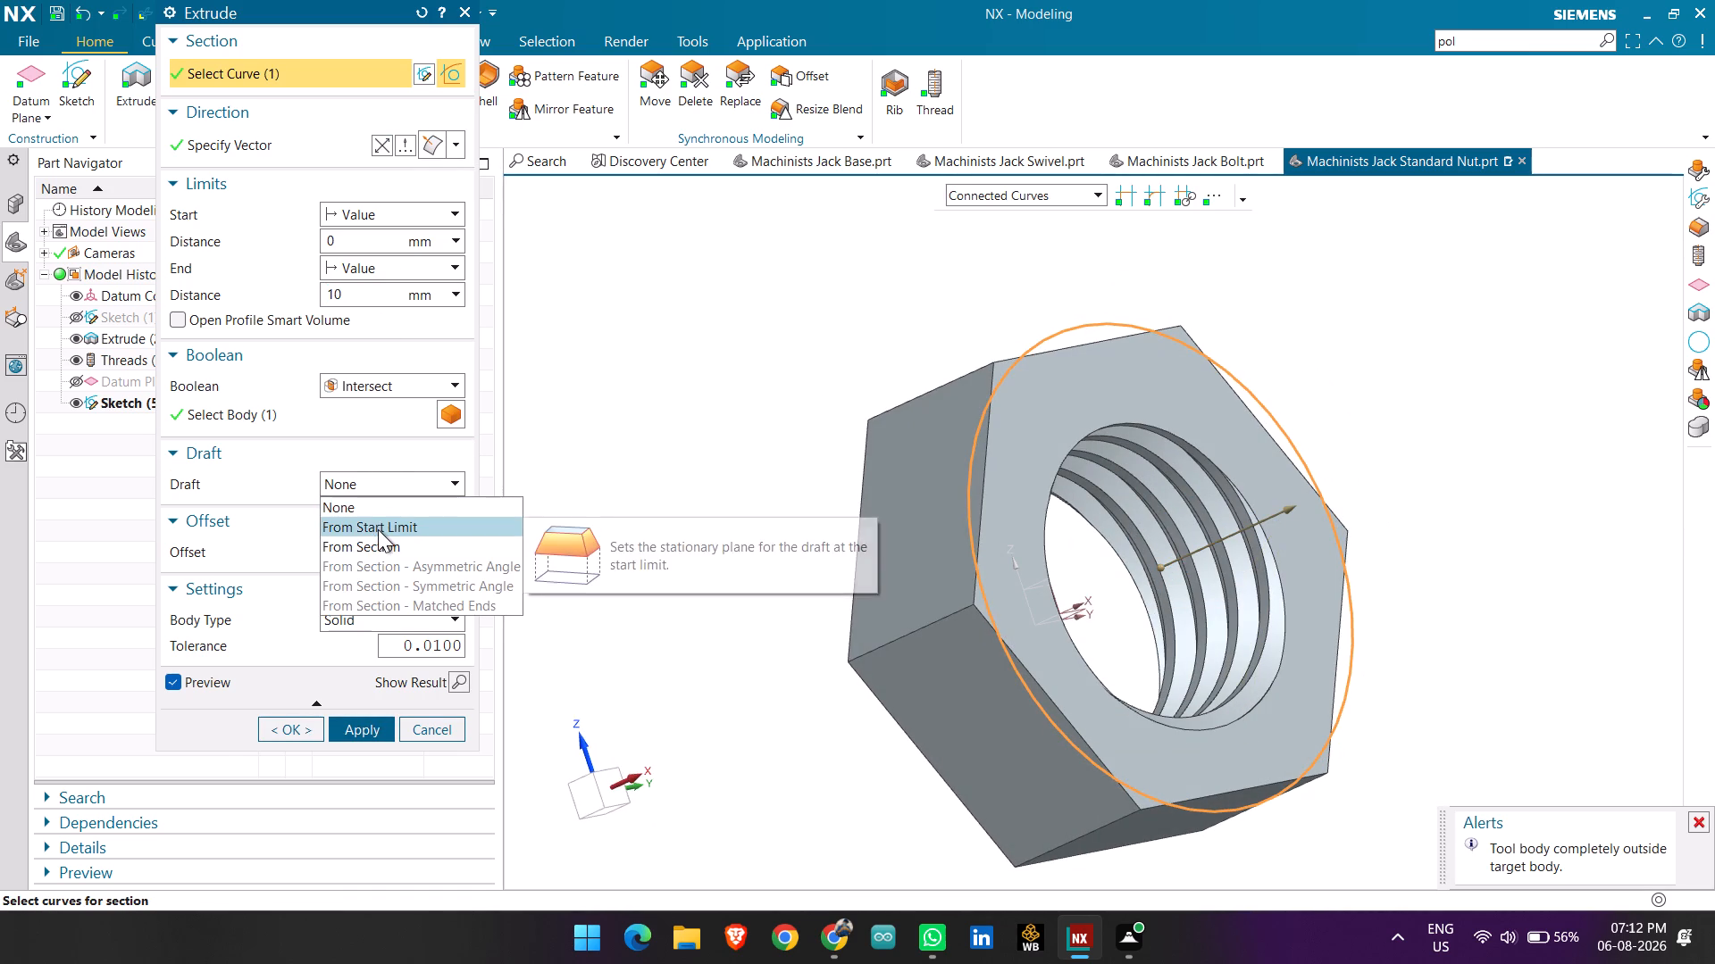
pyautogui.click(378, 529)
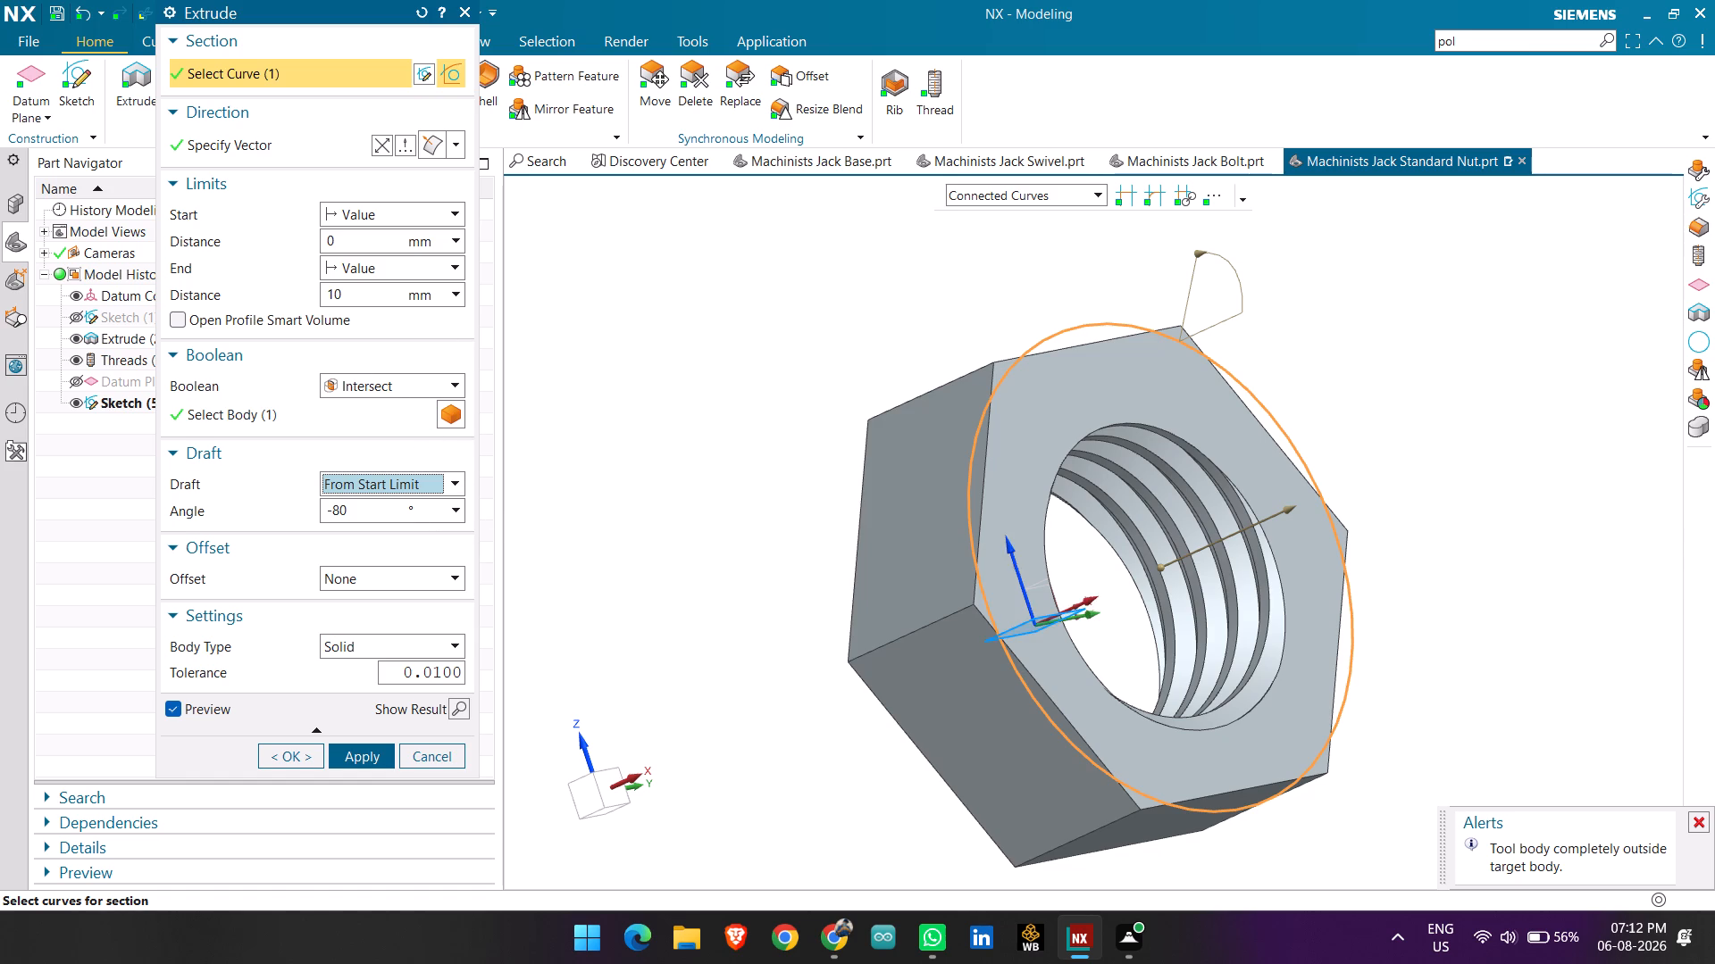
pyautogui.moveTo(831, 381); pyautogui.dragTo(777, 397, button='middle')
pyautogui.scroll(-1, 866, 454)
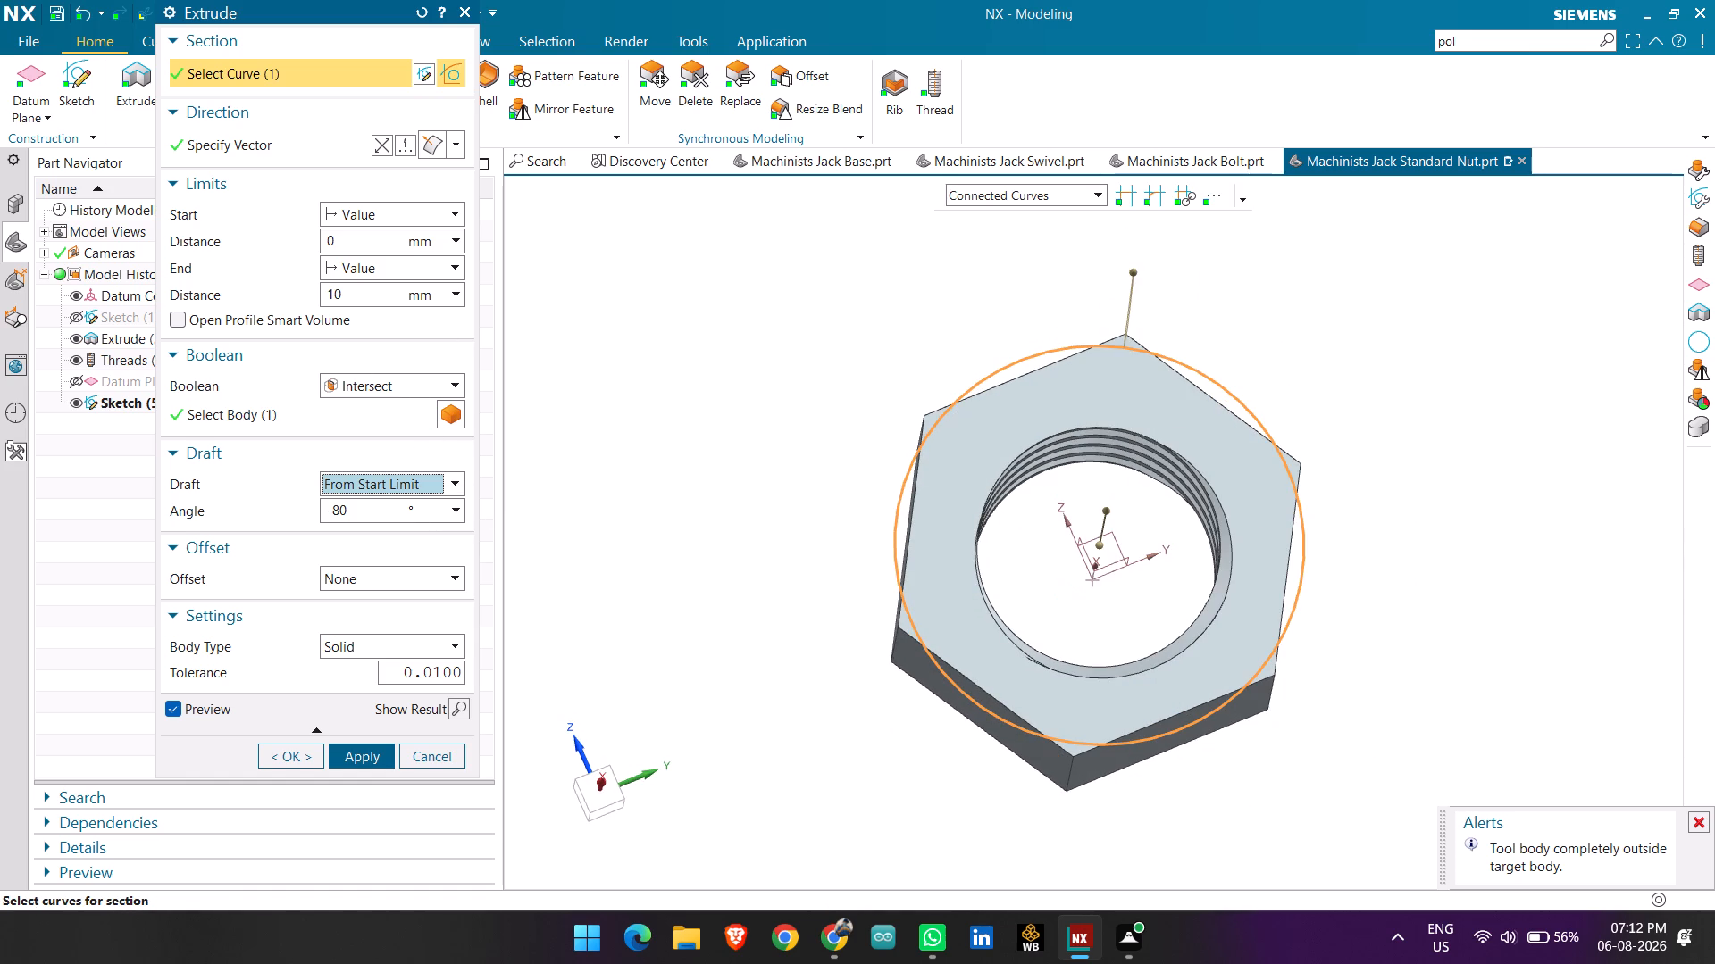
pyautogui.click(386, 145)
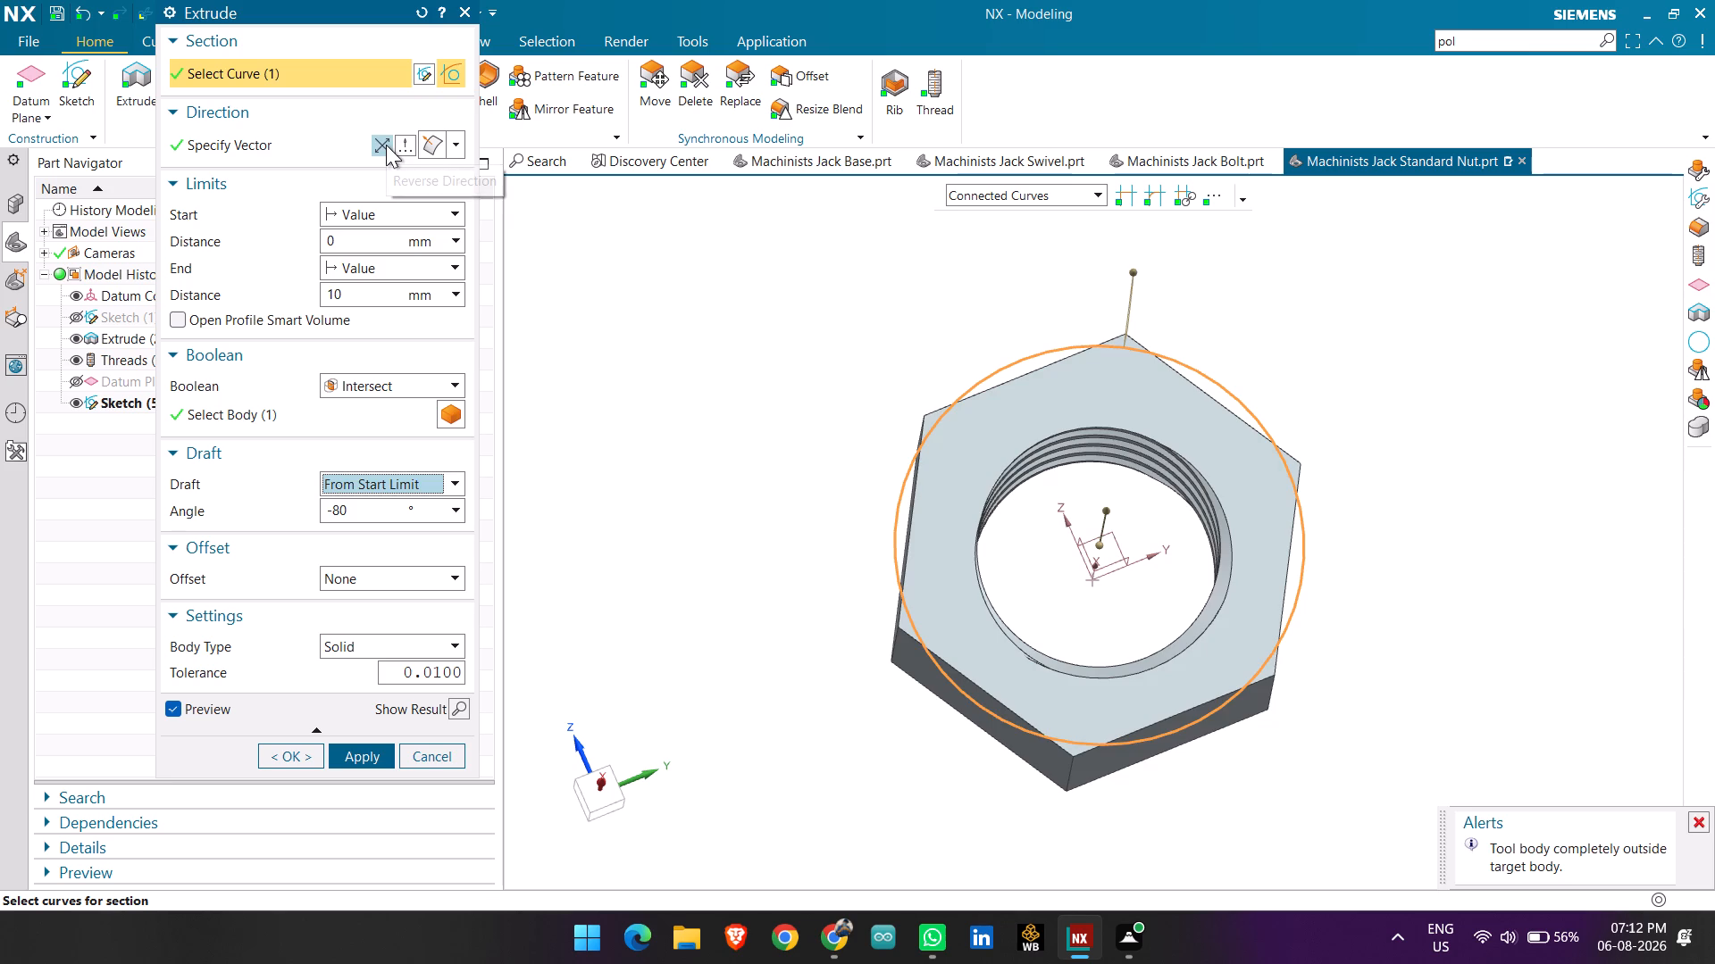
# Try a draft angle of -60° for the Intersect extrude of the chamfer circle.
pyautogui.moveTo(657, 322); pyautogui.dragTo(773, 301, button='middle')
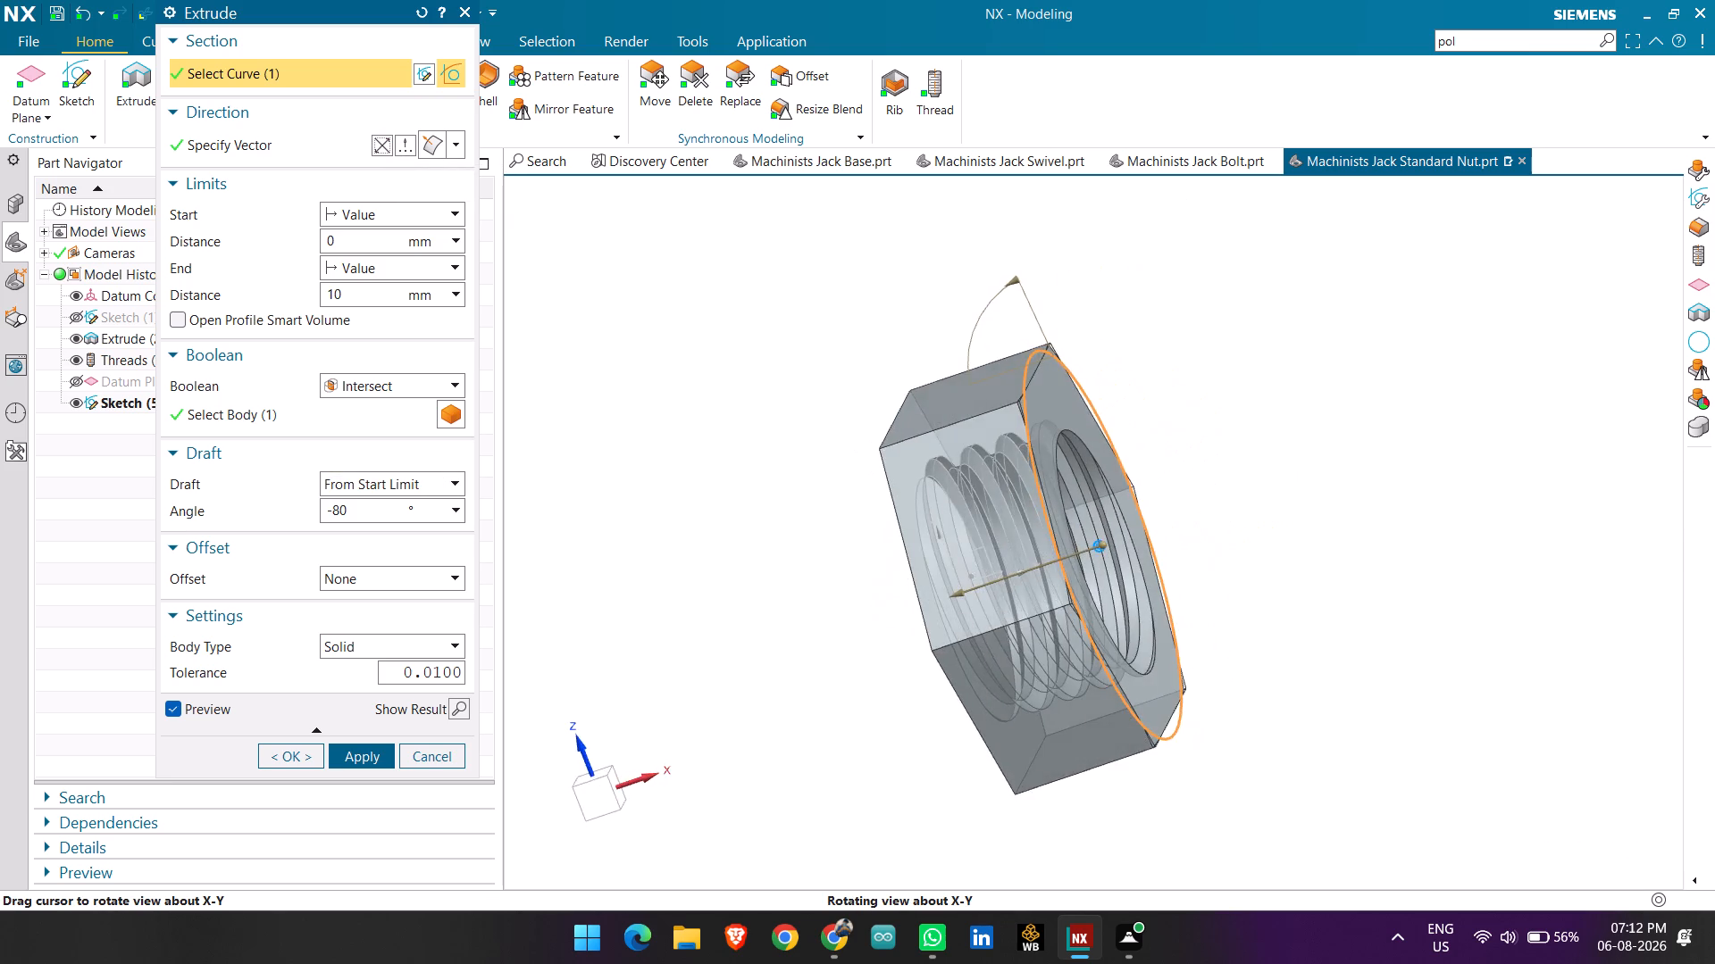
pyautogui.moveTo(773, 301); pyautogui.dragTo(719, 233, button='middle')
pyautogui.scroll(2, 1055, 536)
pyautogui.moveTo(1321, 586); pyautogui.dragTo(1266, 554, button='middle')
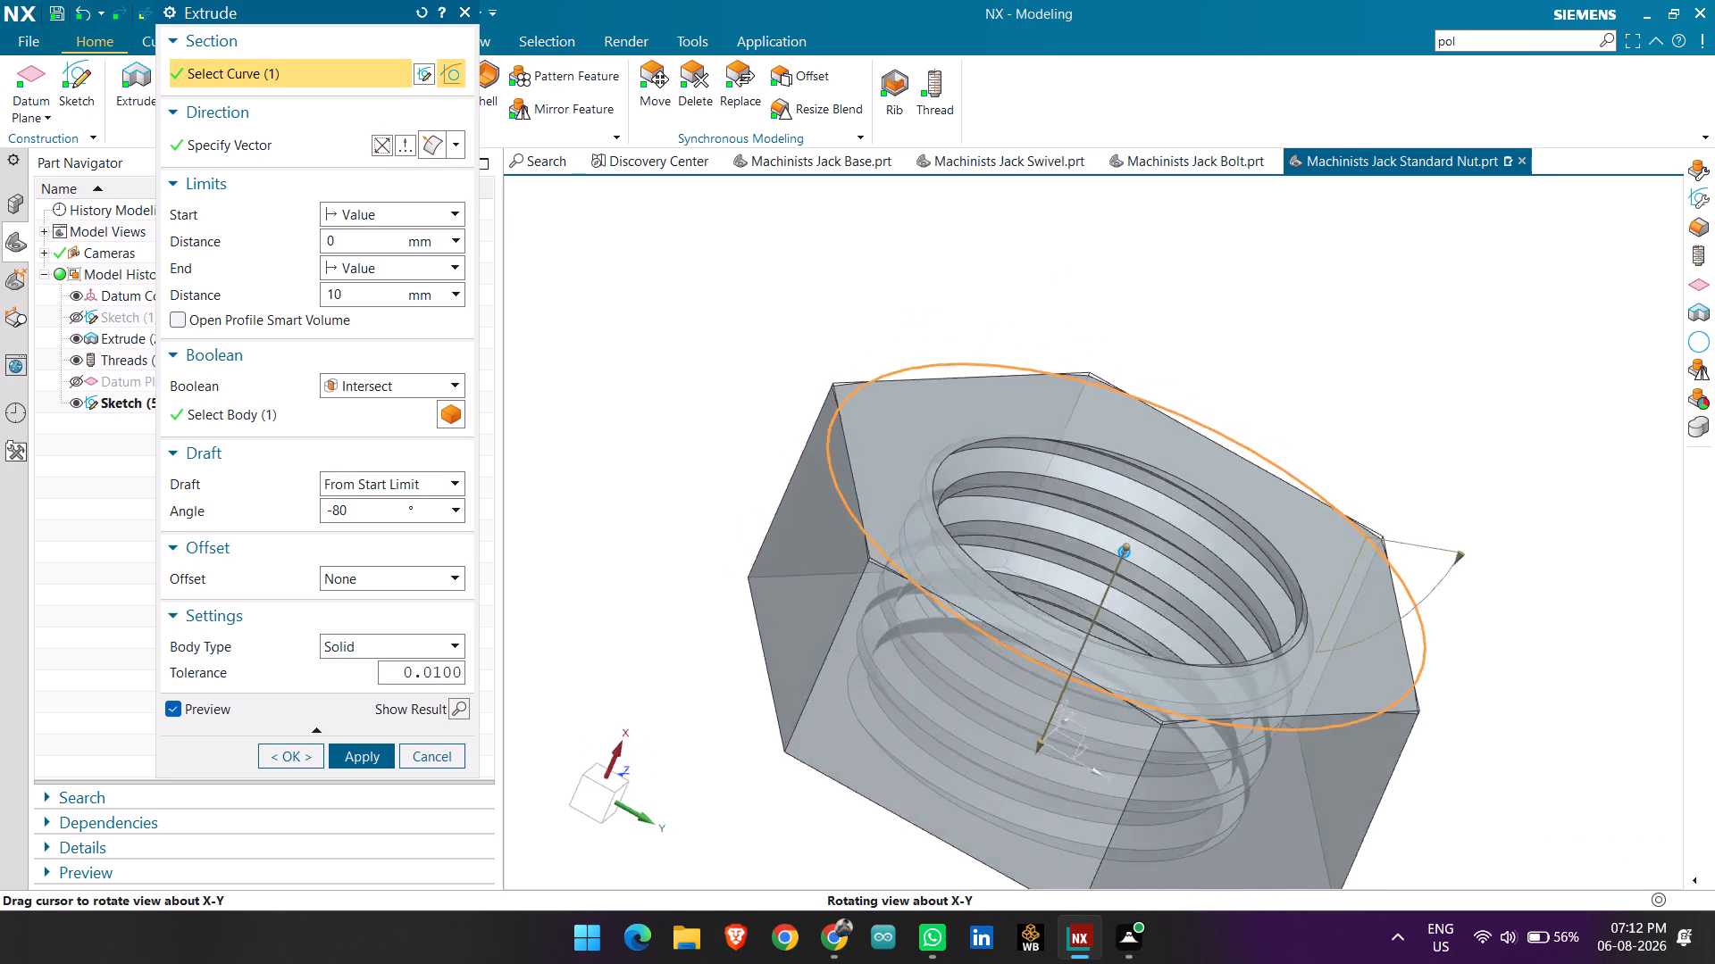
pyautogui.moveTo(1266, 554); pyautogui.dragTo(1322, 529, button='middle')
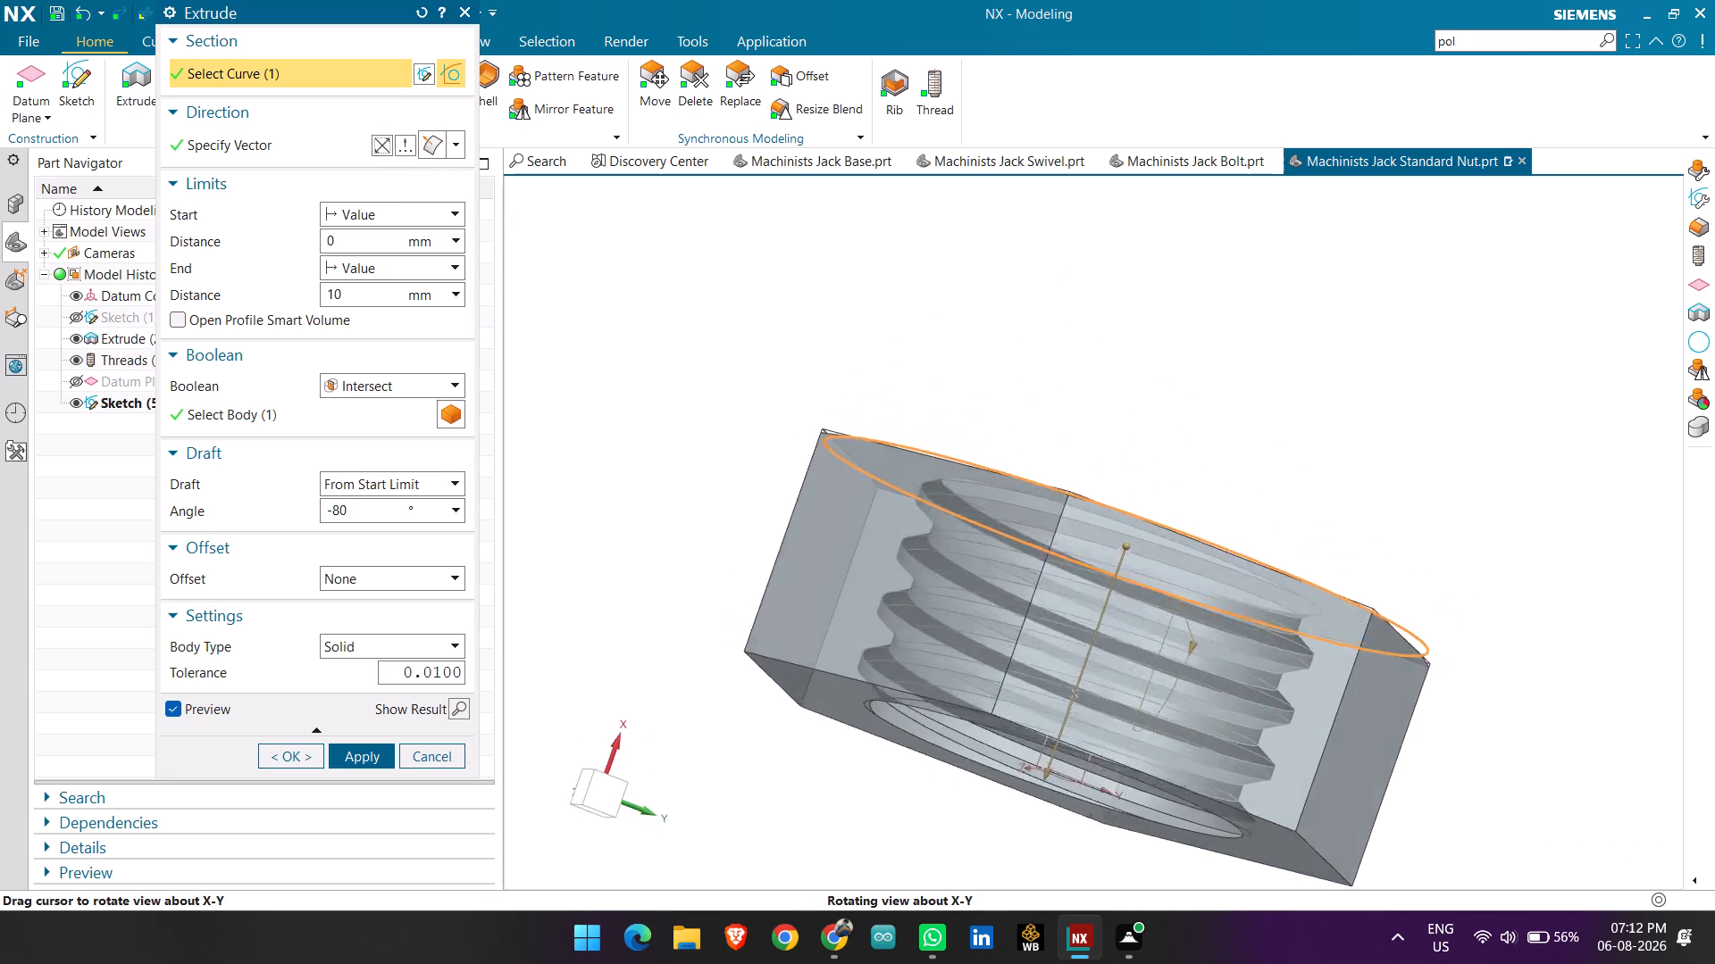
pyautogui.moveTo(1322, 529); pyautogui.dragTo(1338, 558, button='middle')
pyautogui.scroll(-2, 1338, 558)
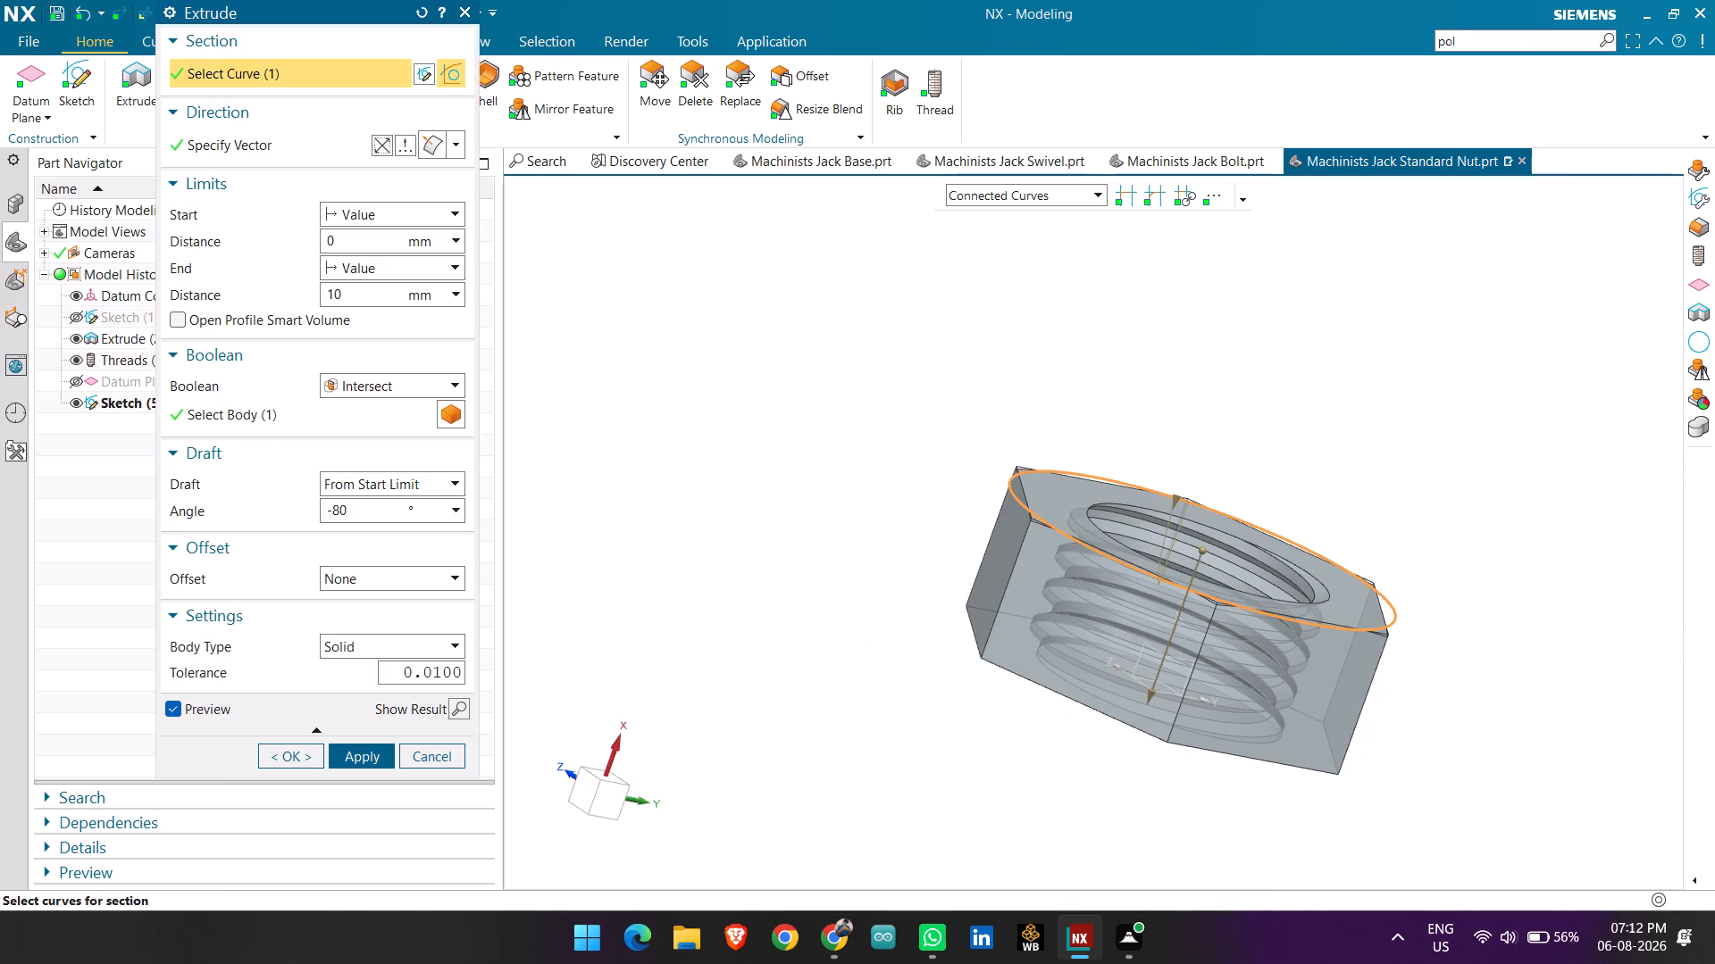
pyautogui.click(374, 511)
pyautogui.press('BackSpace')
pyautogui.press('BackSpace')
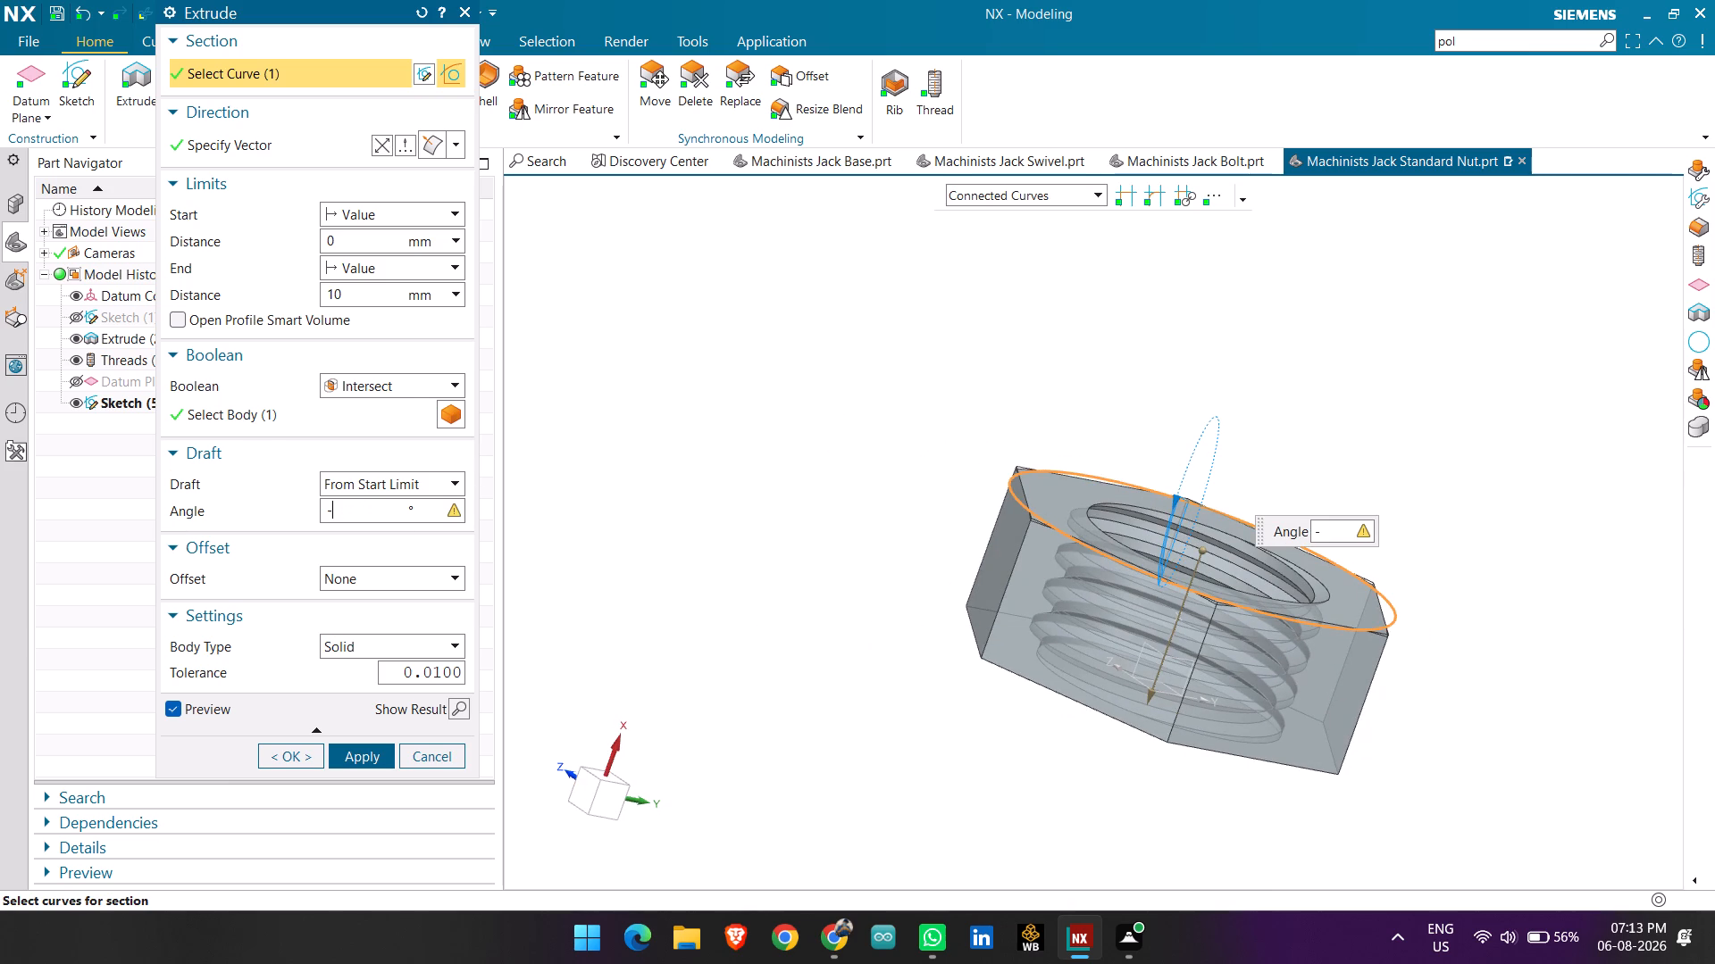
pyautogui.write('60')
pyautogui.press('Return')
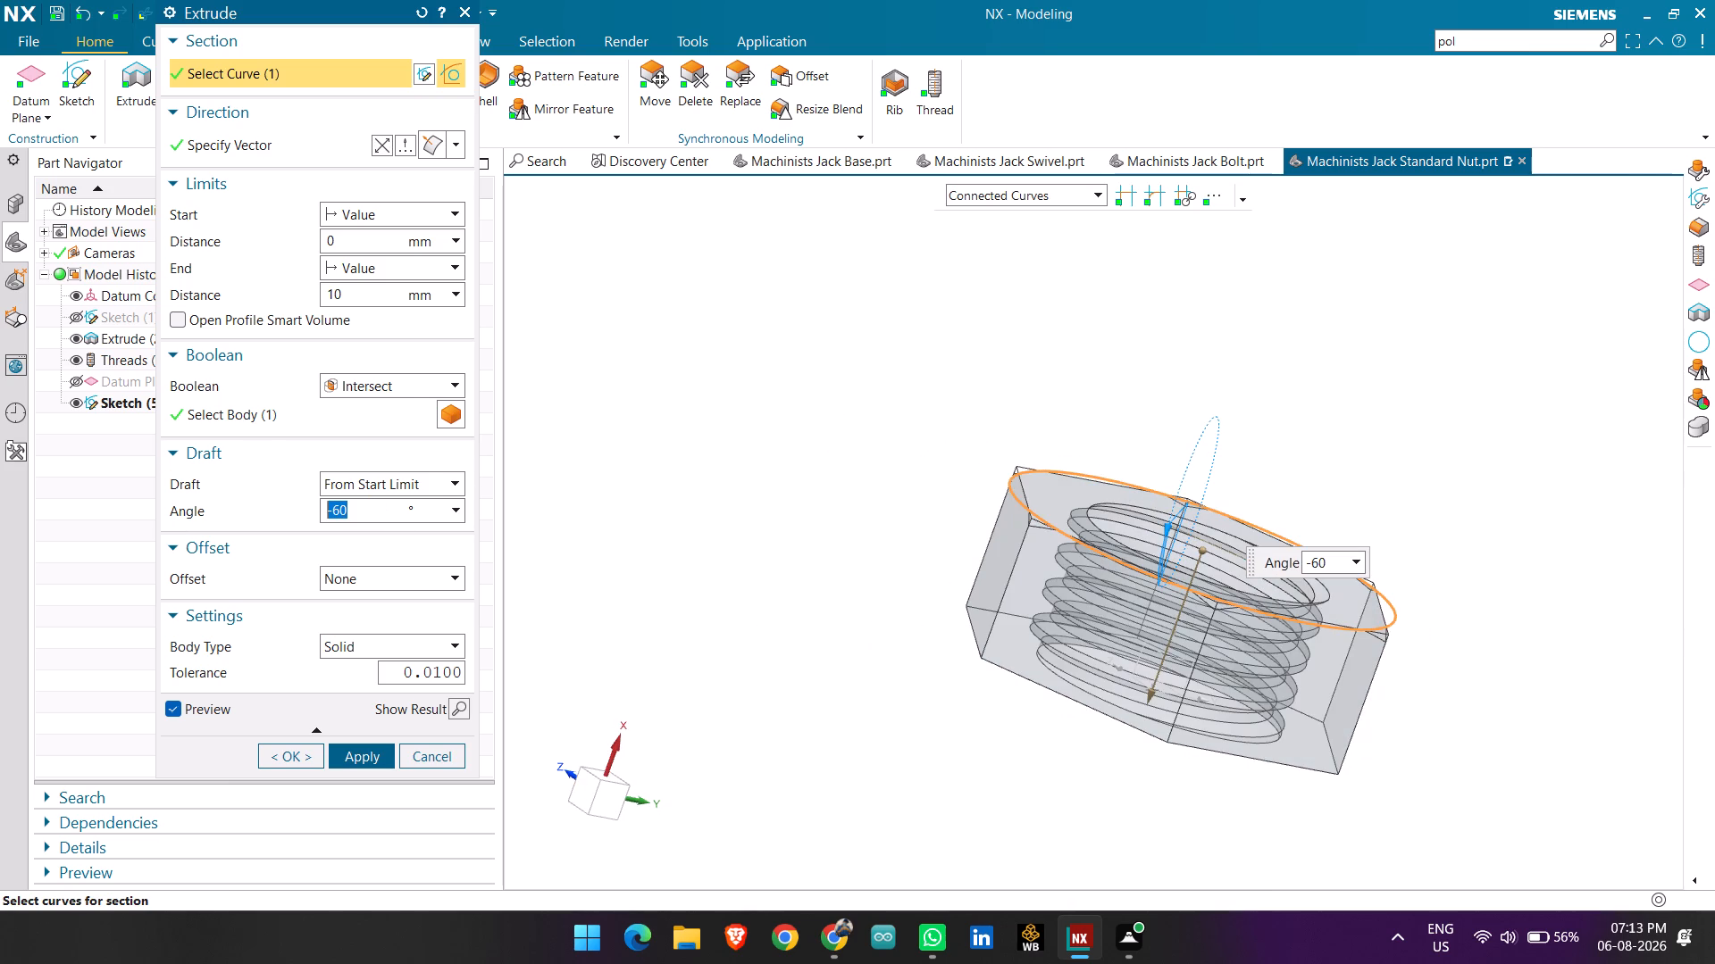
# Set the draft angle to -30° and complete the 10 mm Intersect extrude that chamfers the nut's corners.
pyautogui.scroll(2, 1287, 645)
pyautogui.moveTo(1468, 669); pyautogui.dragTo(1451, 669, button='middle')
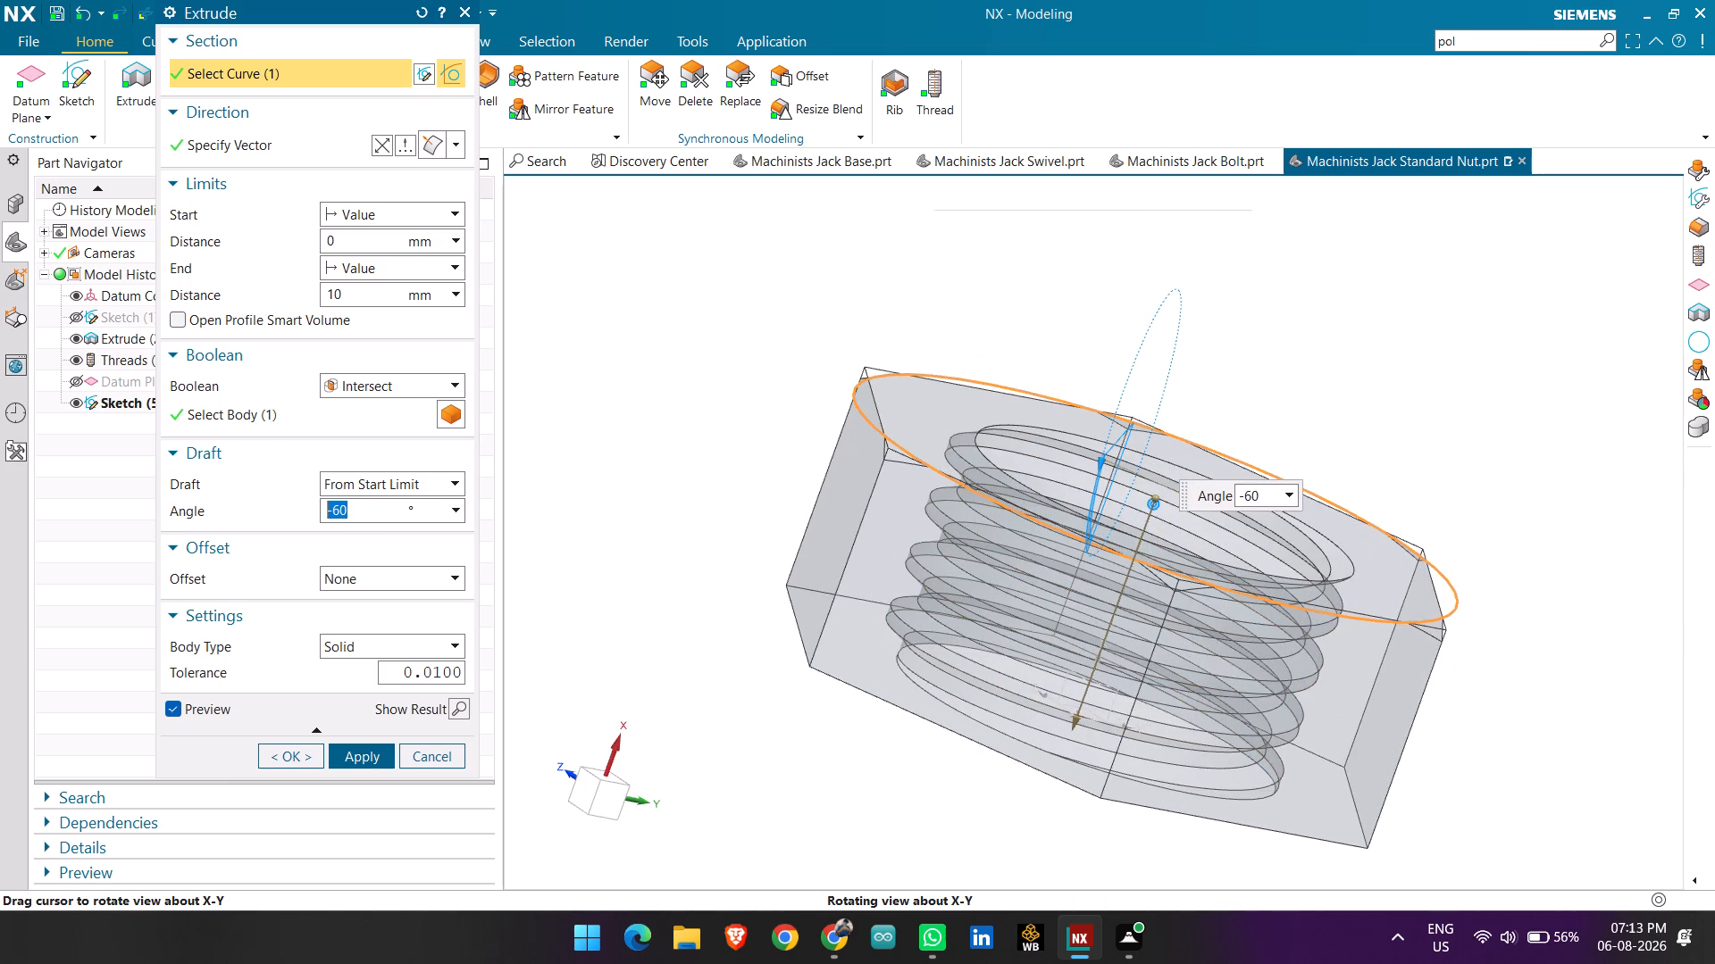
pyautogui.moveTo(1451, 669); pyautogui.dragTo(1394, 684, button='middle')
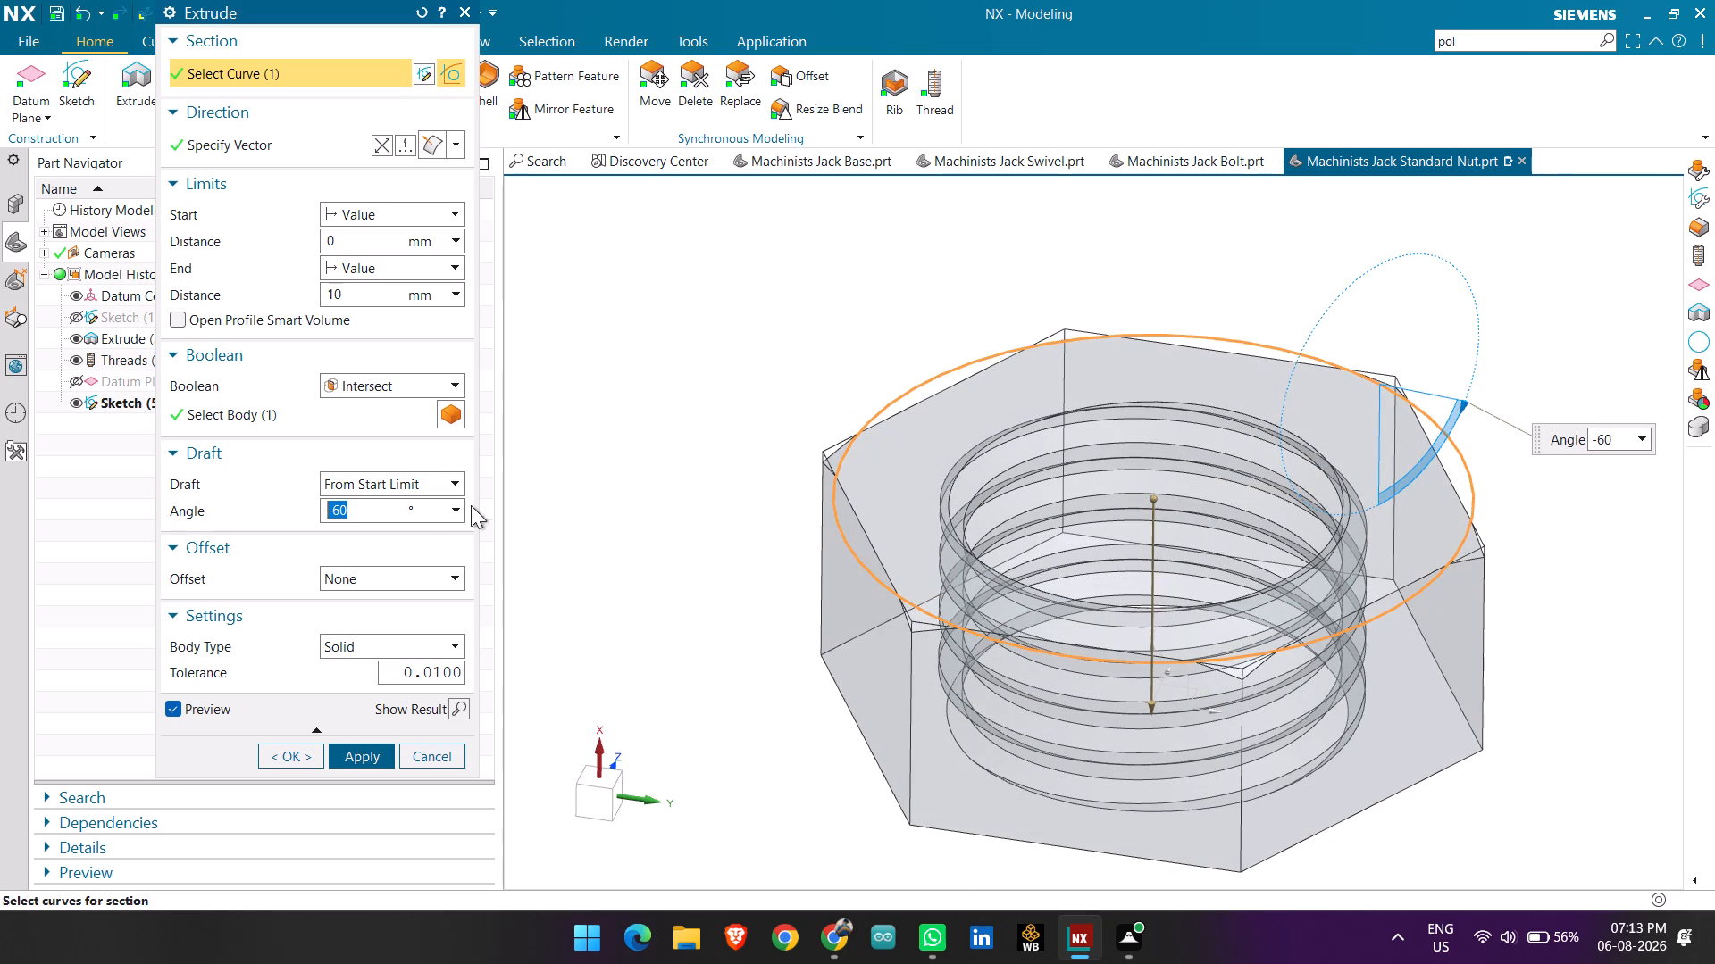
pyautogui.press('BackSpace')
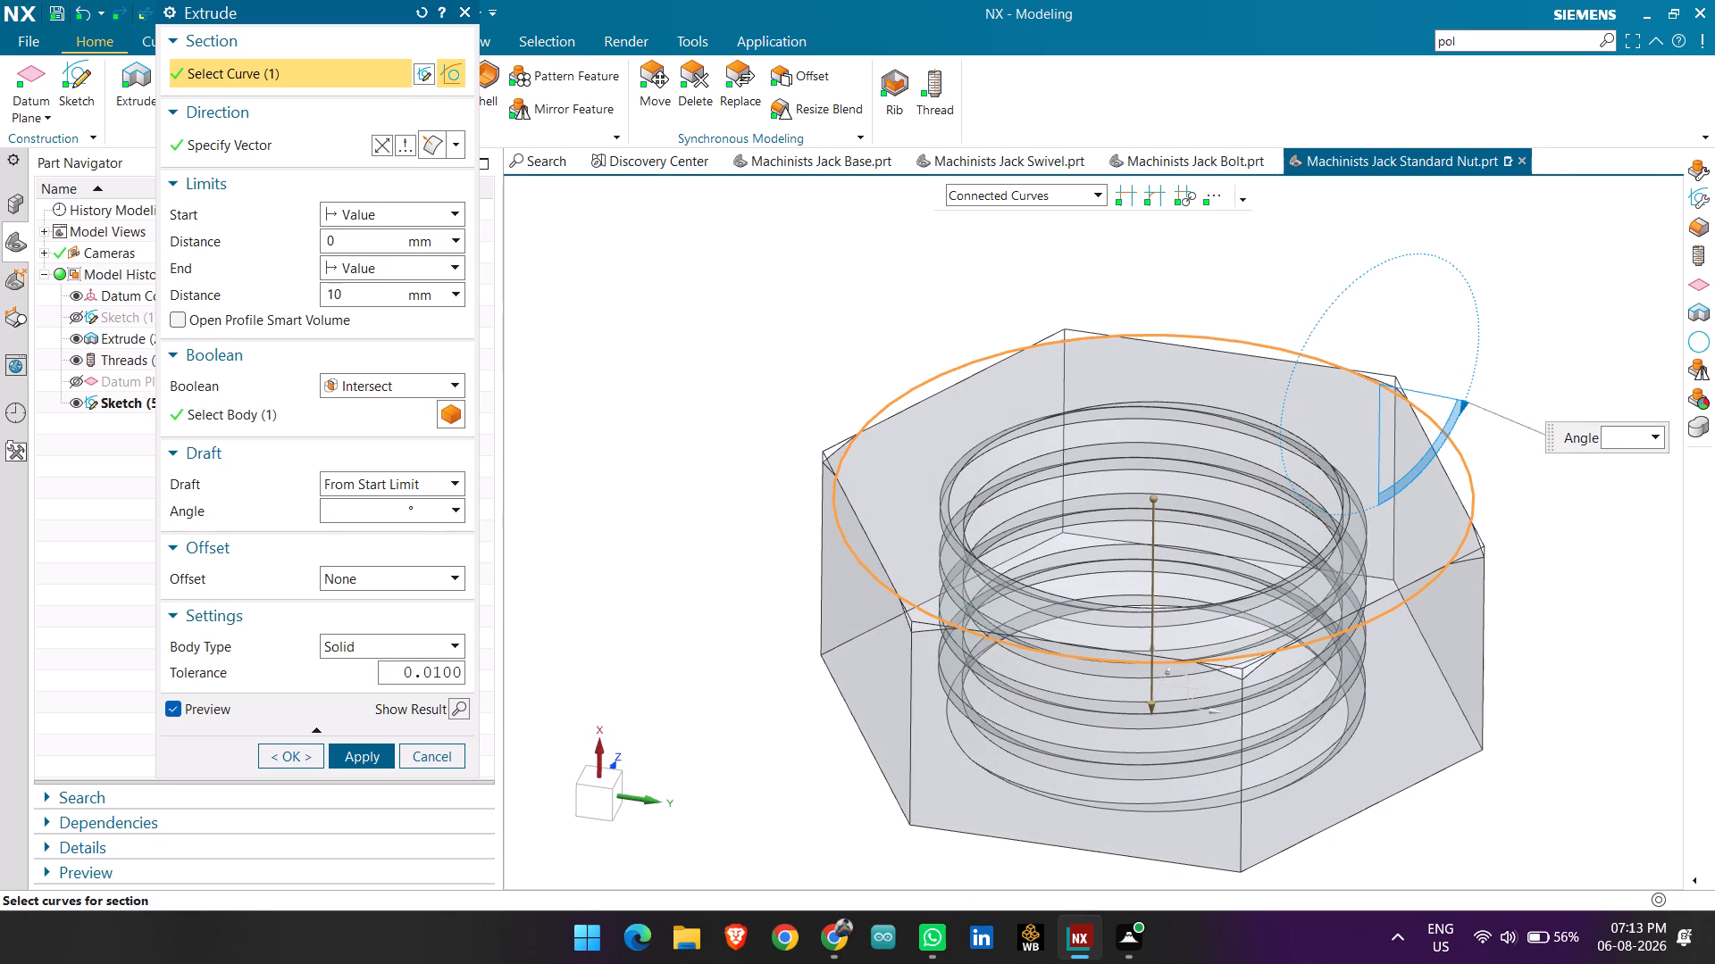
pyautogui.write('30')
pyautogui.press('Return')
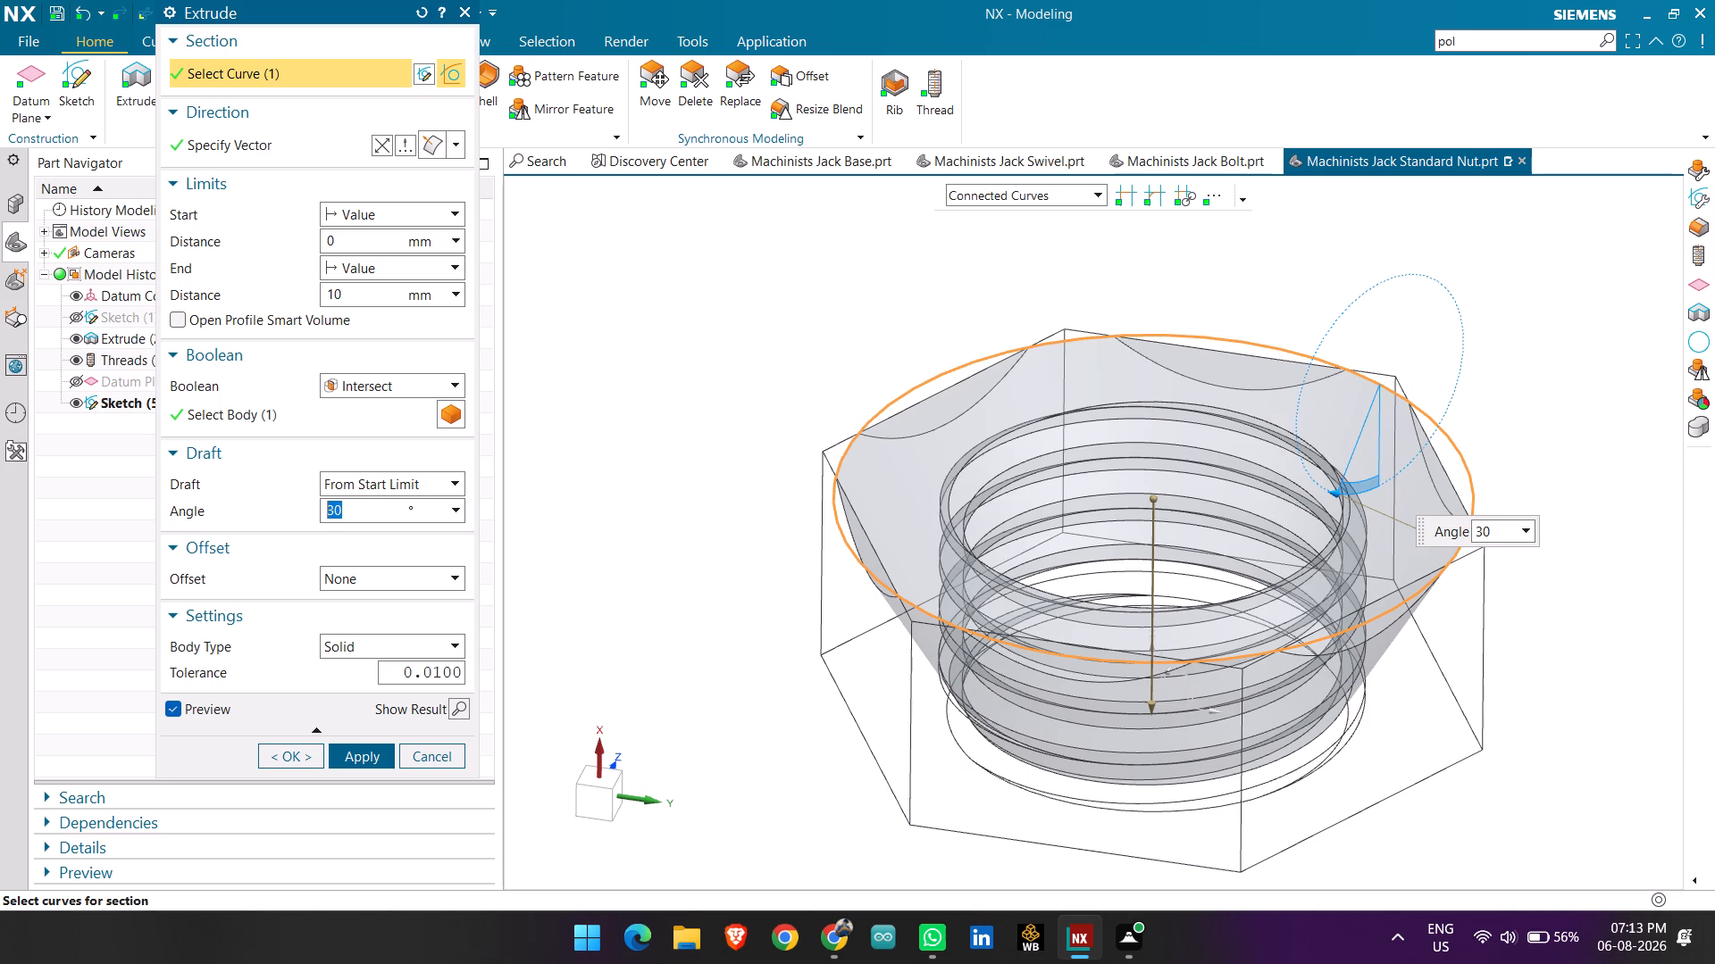
pyautogui.click(325, 507)
pyautogui.press('-')
pyautogui.press('Return')
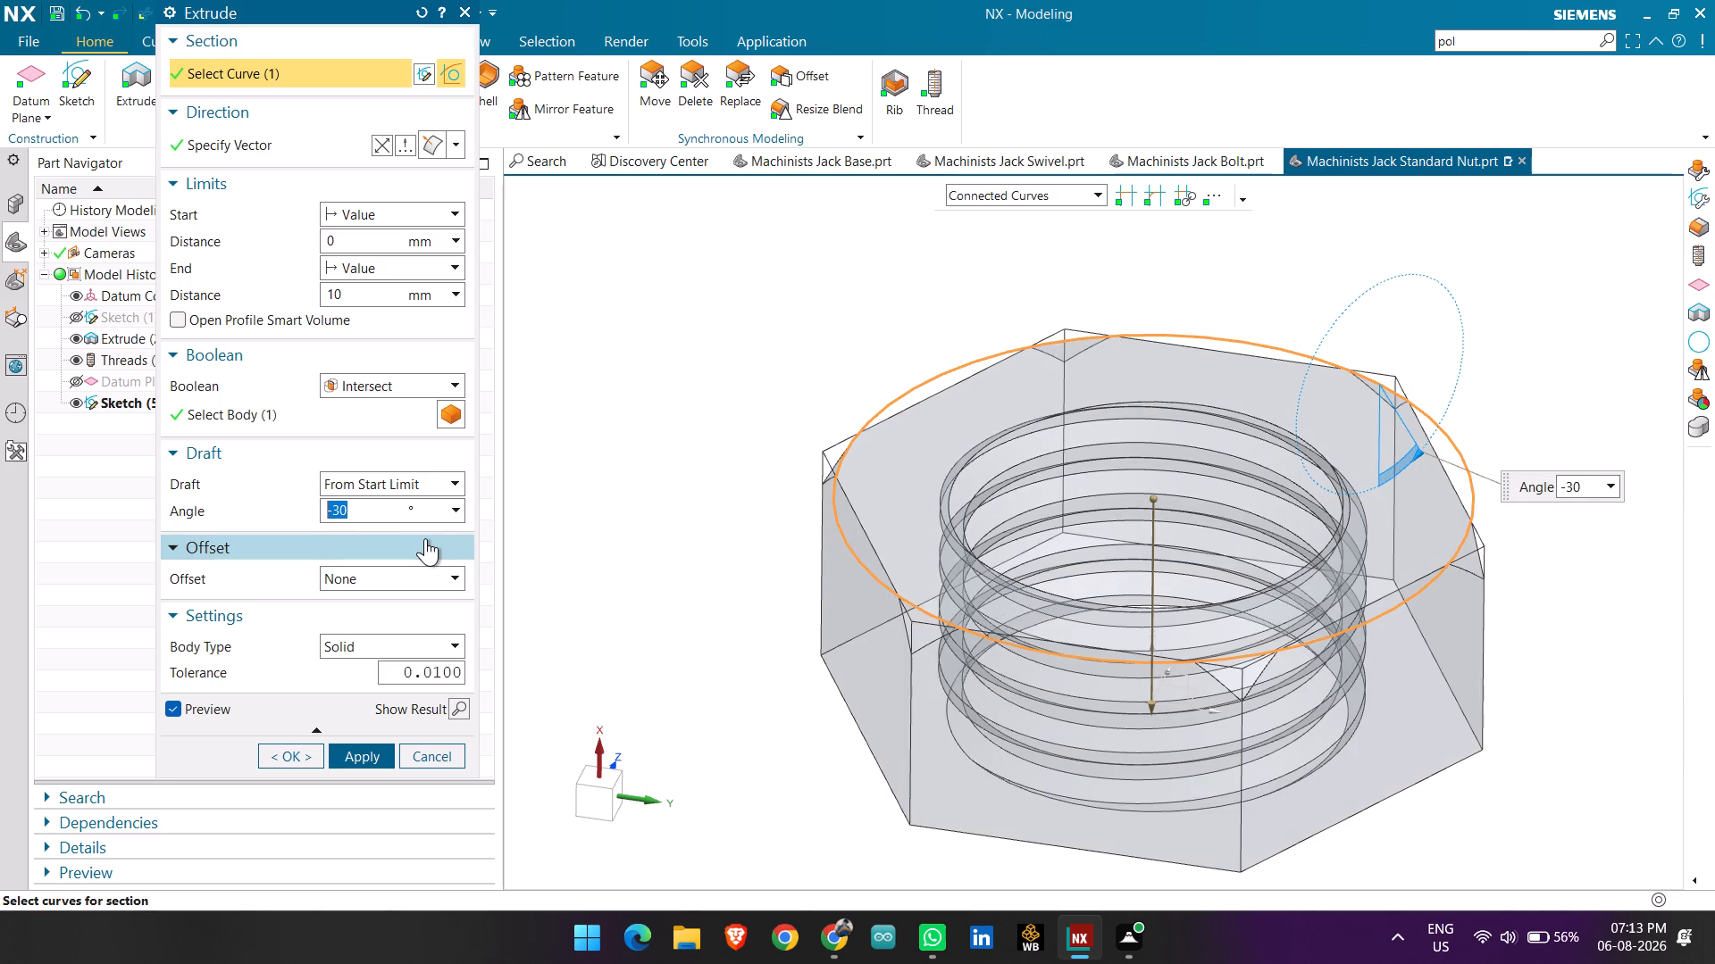
pyautogui.scroll(-2, 872, 367)
pyautogui.middleClick(820, 623)
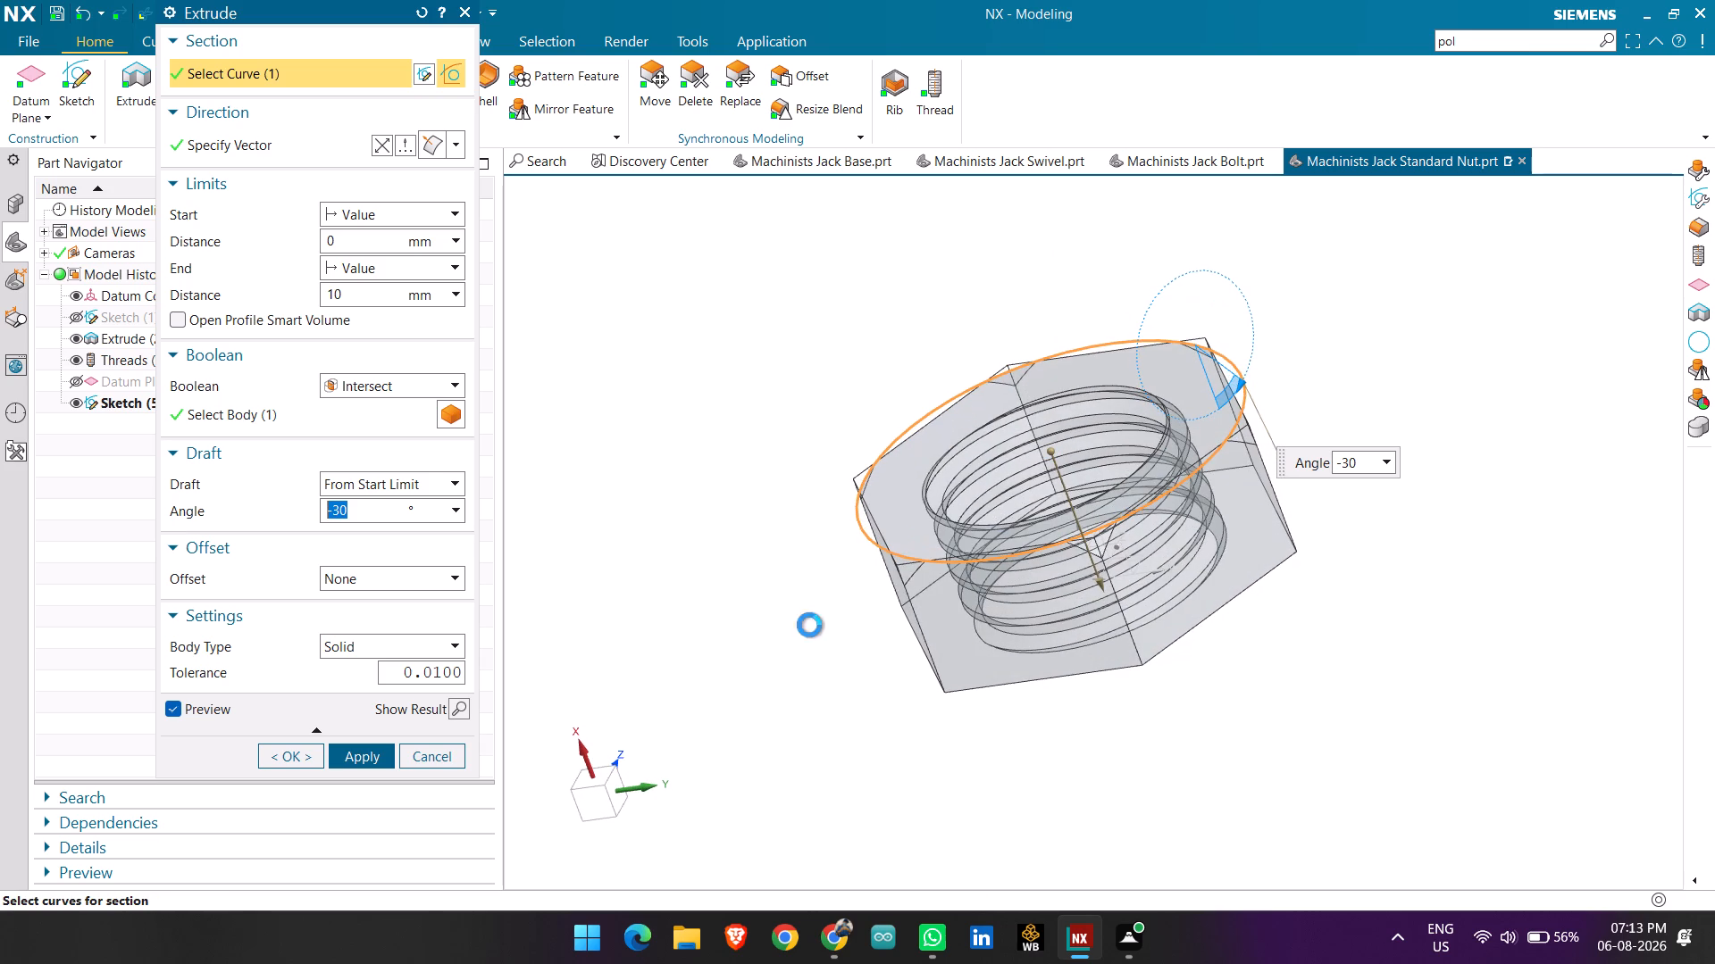
pyautogui.click(301, 753)
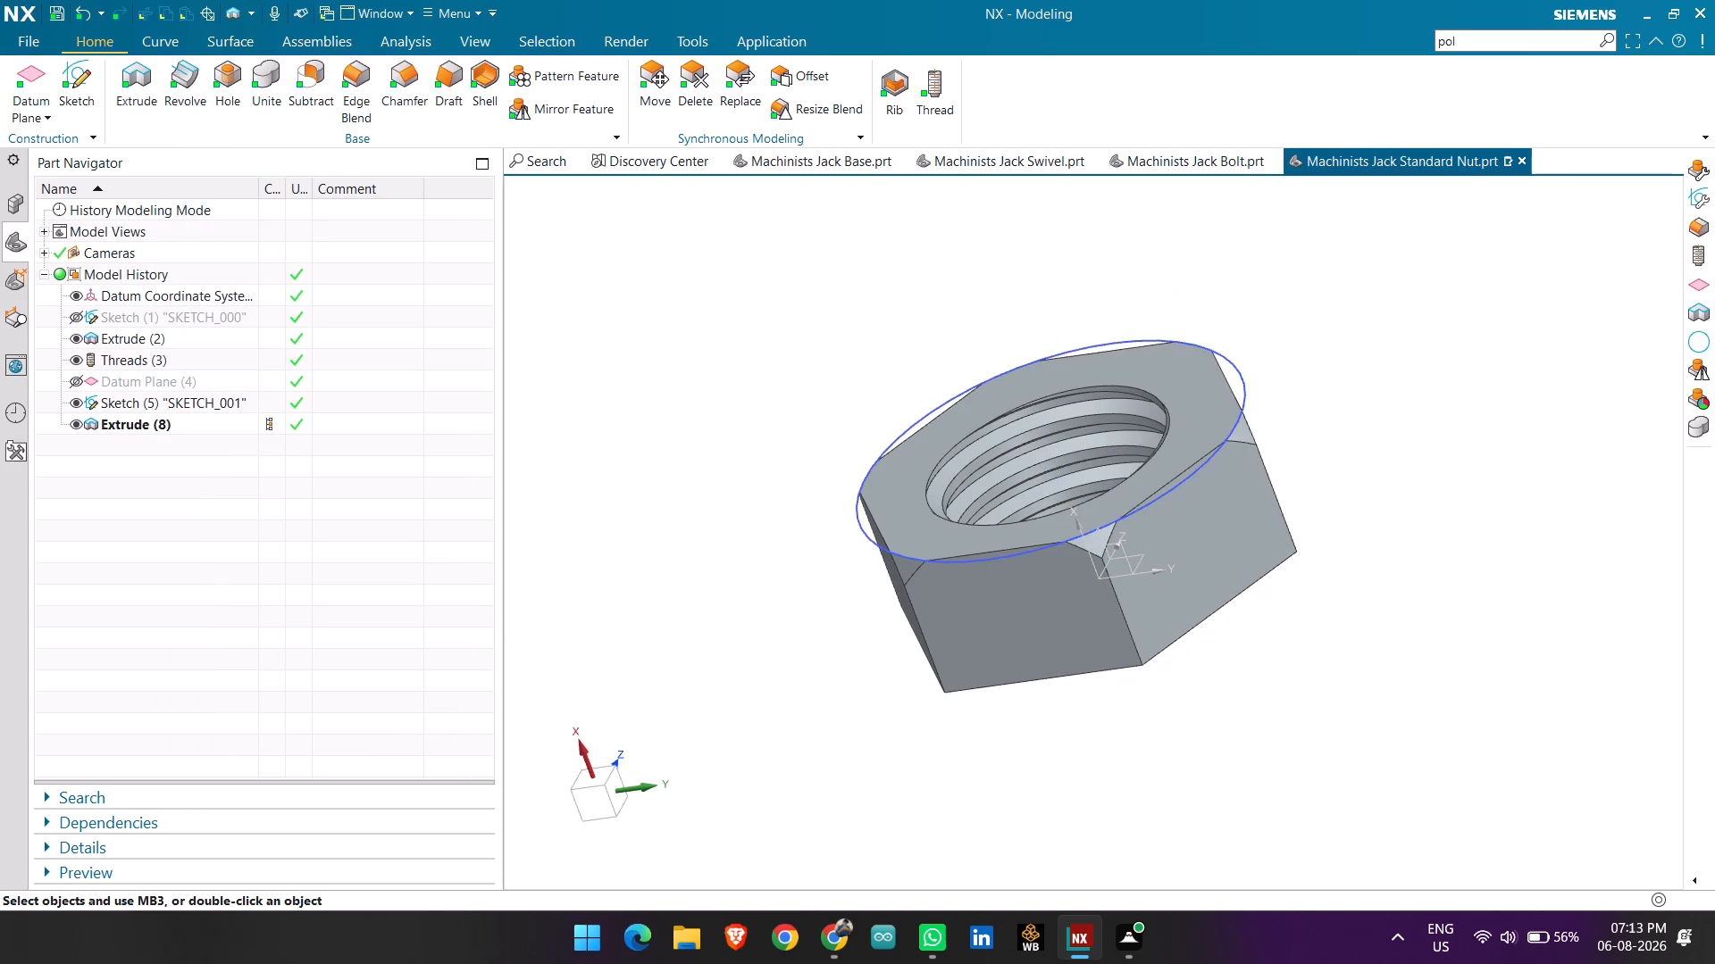
# Show the datum plane through the nut's middle and mirror the drafted corner-chamfer extrude about it.
pyautogui.moveTo(766, 665); pyautogui.dragTo(773, 611, button='middle')
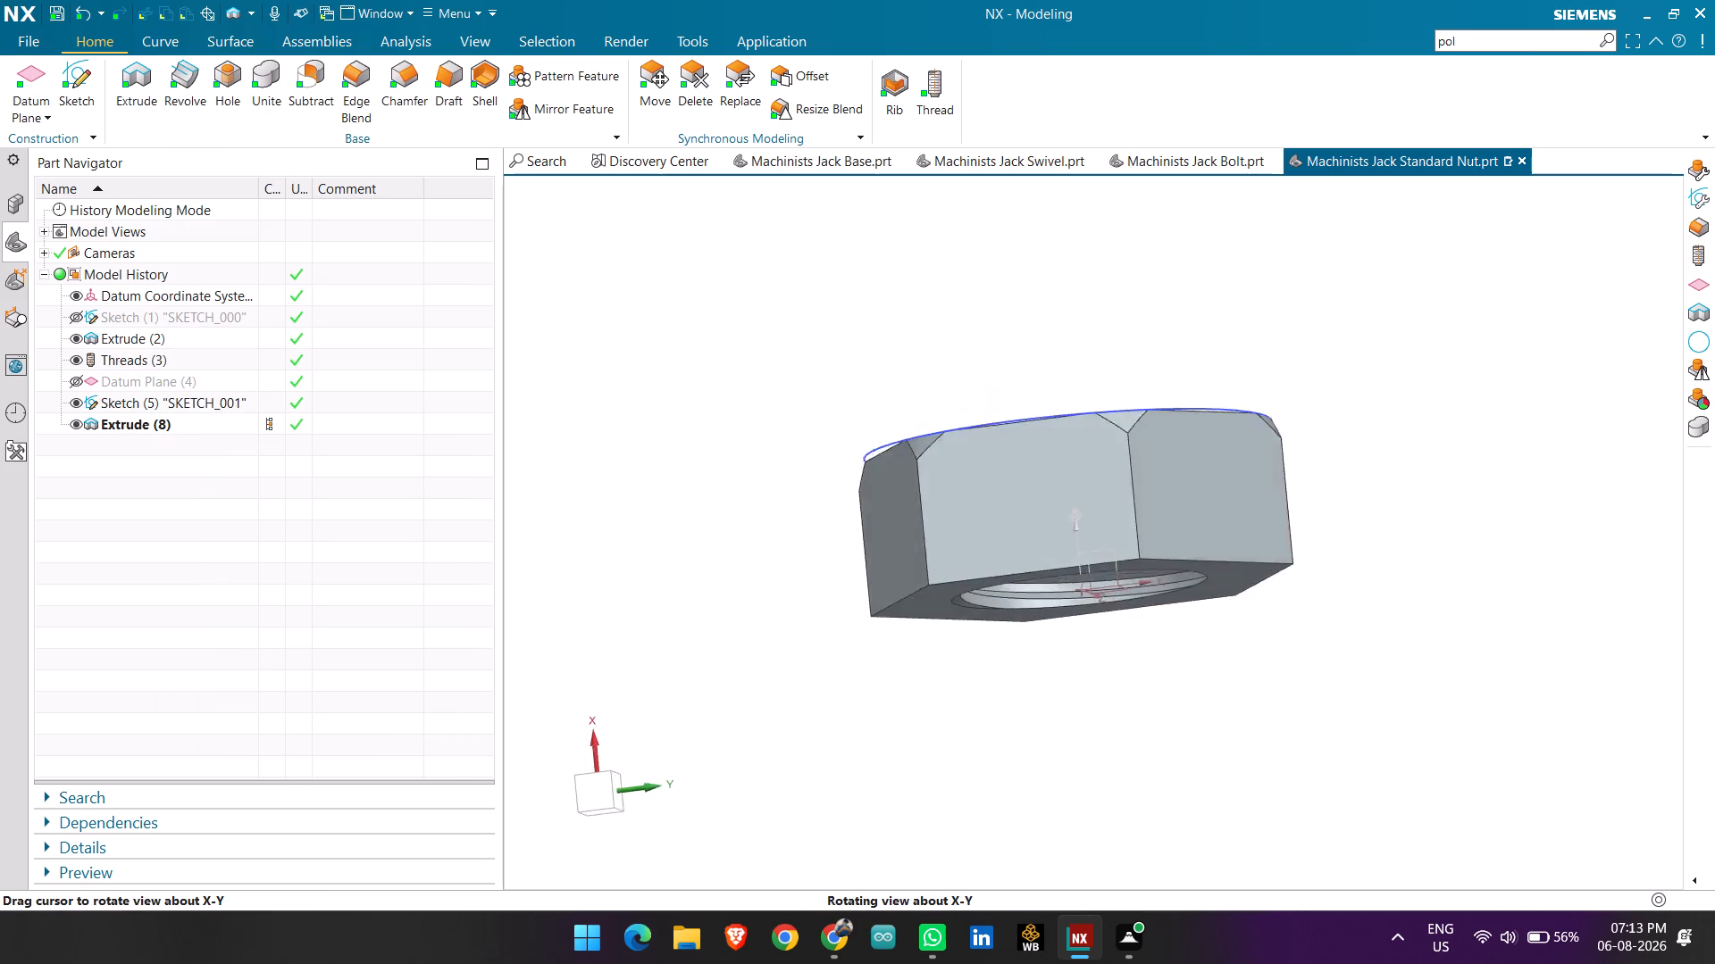
pyautogui.moveTo(773, 611); pyautogui.dragTo(809, 694, button='middle')
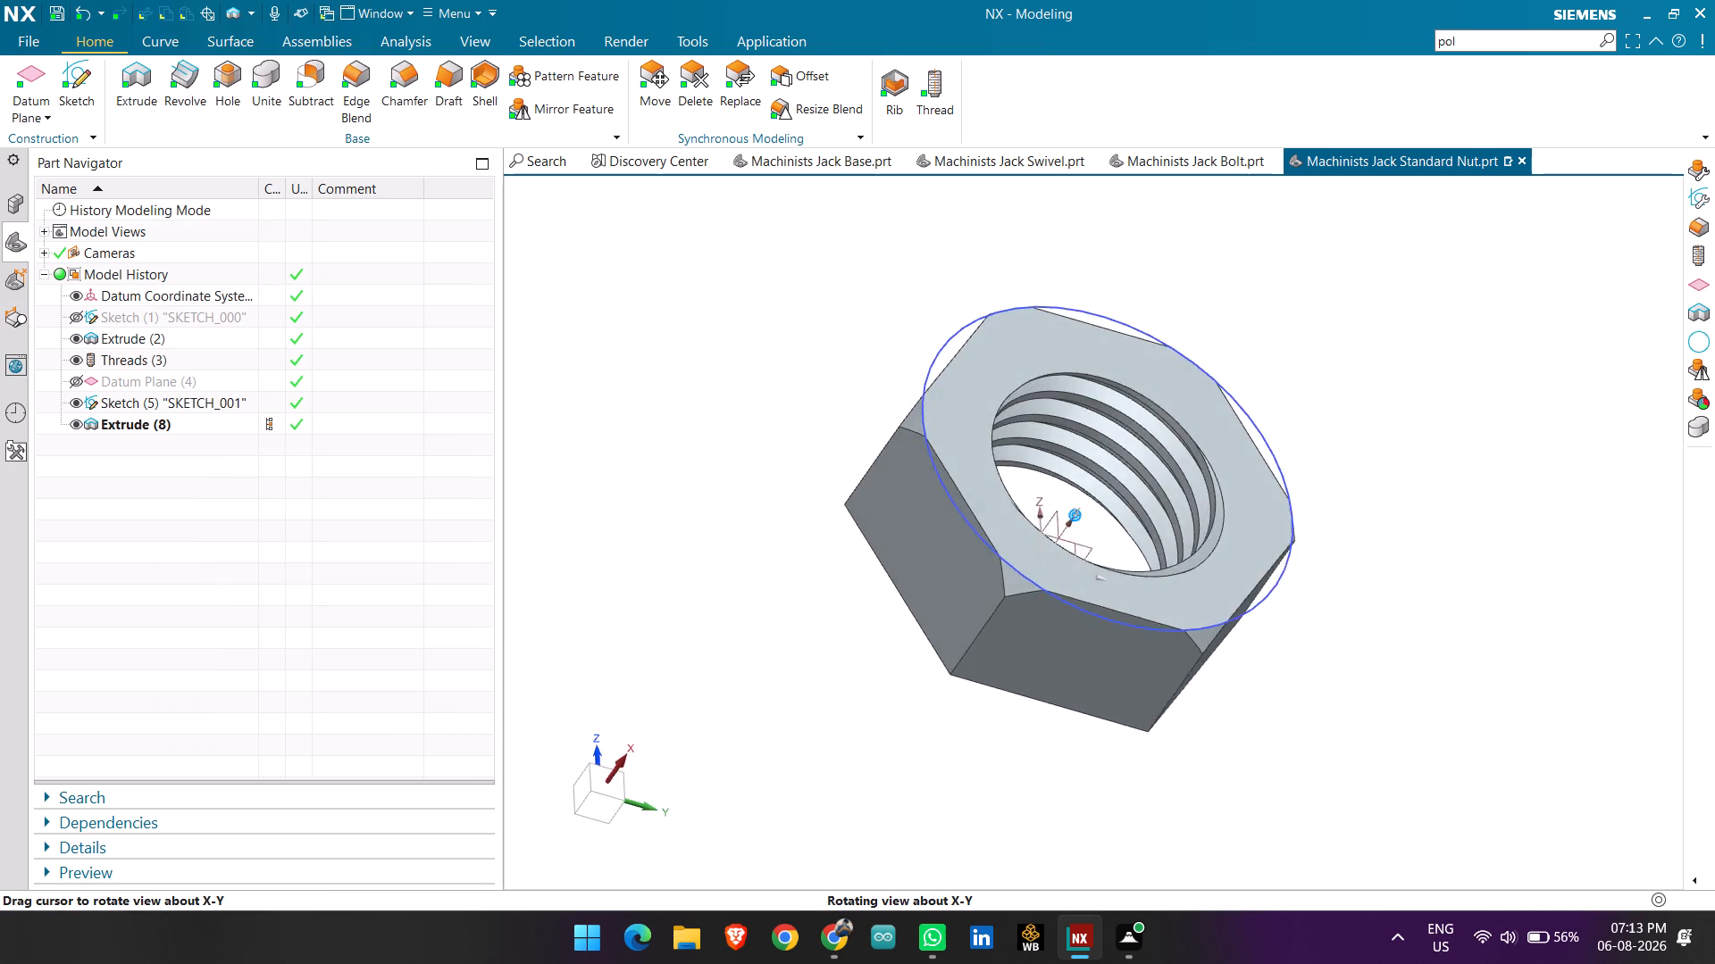
pyautogui.moveTo(809, 694); pyautogui.dragTo(780, 675, button='middle')
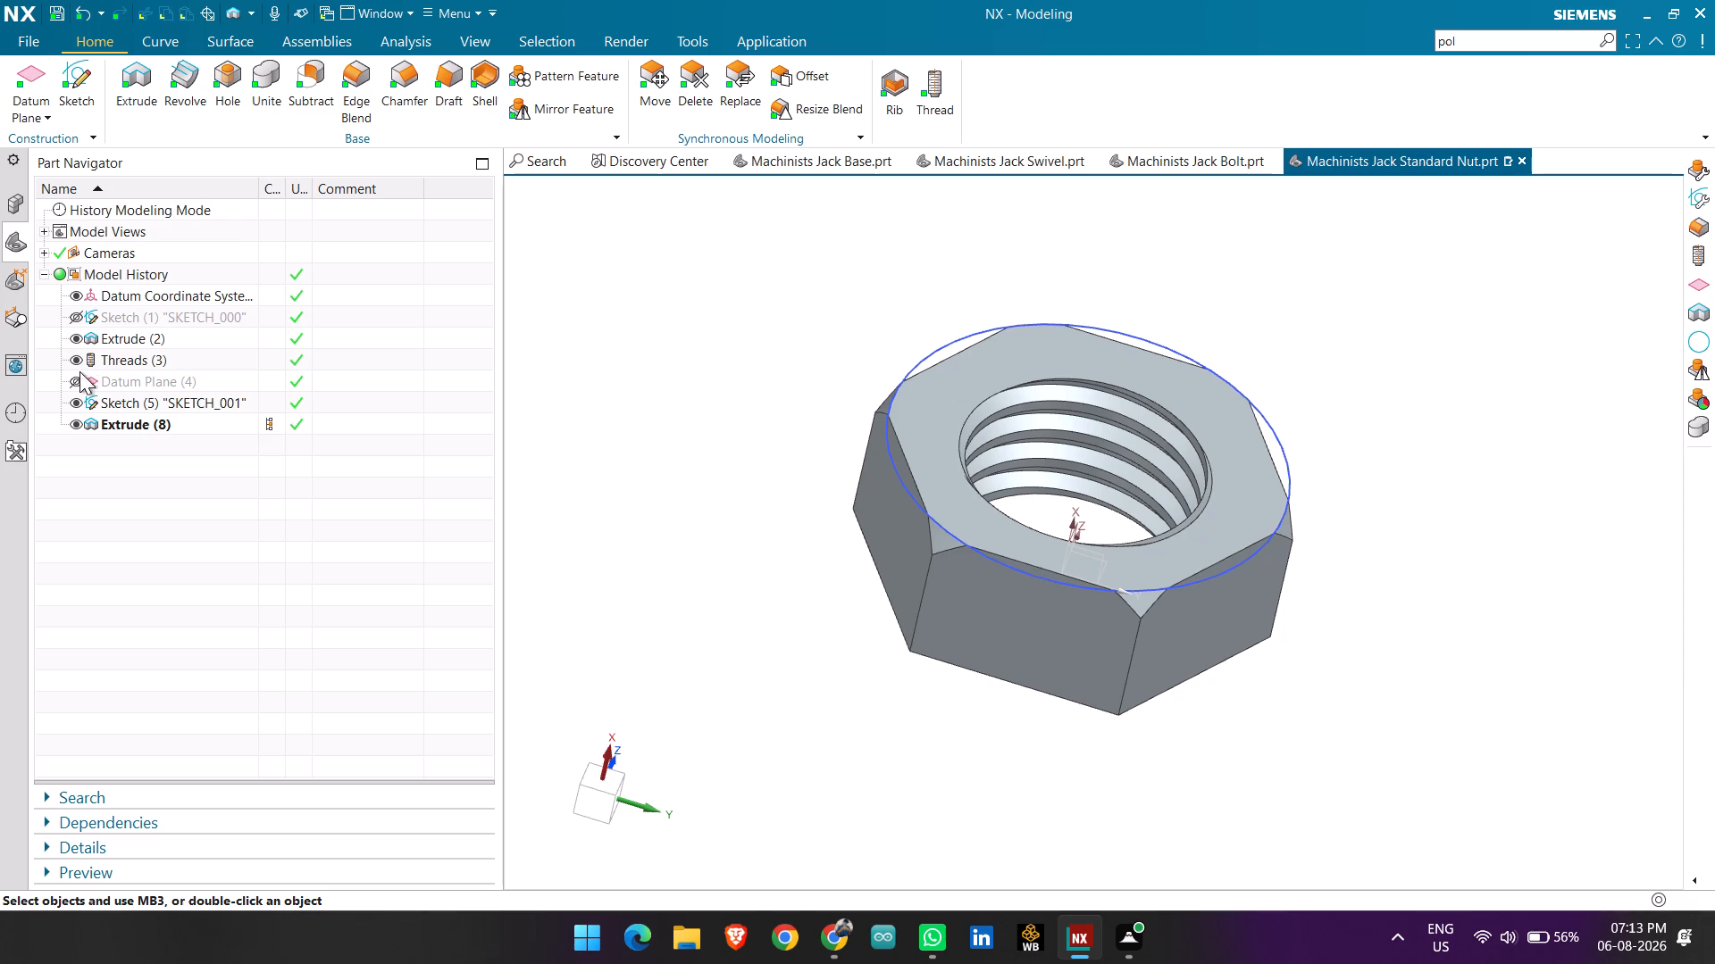
pyautogui.click(75, 377)
pyautogui.click(563, 108)
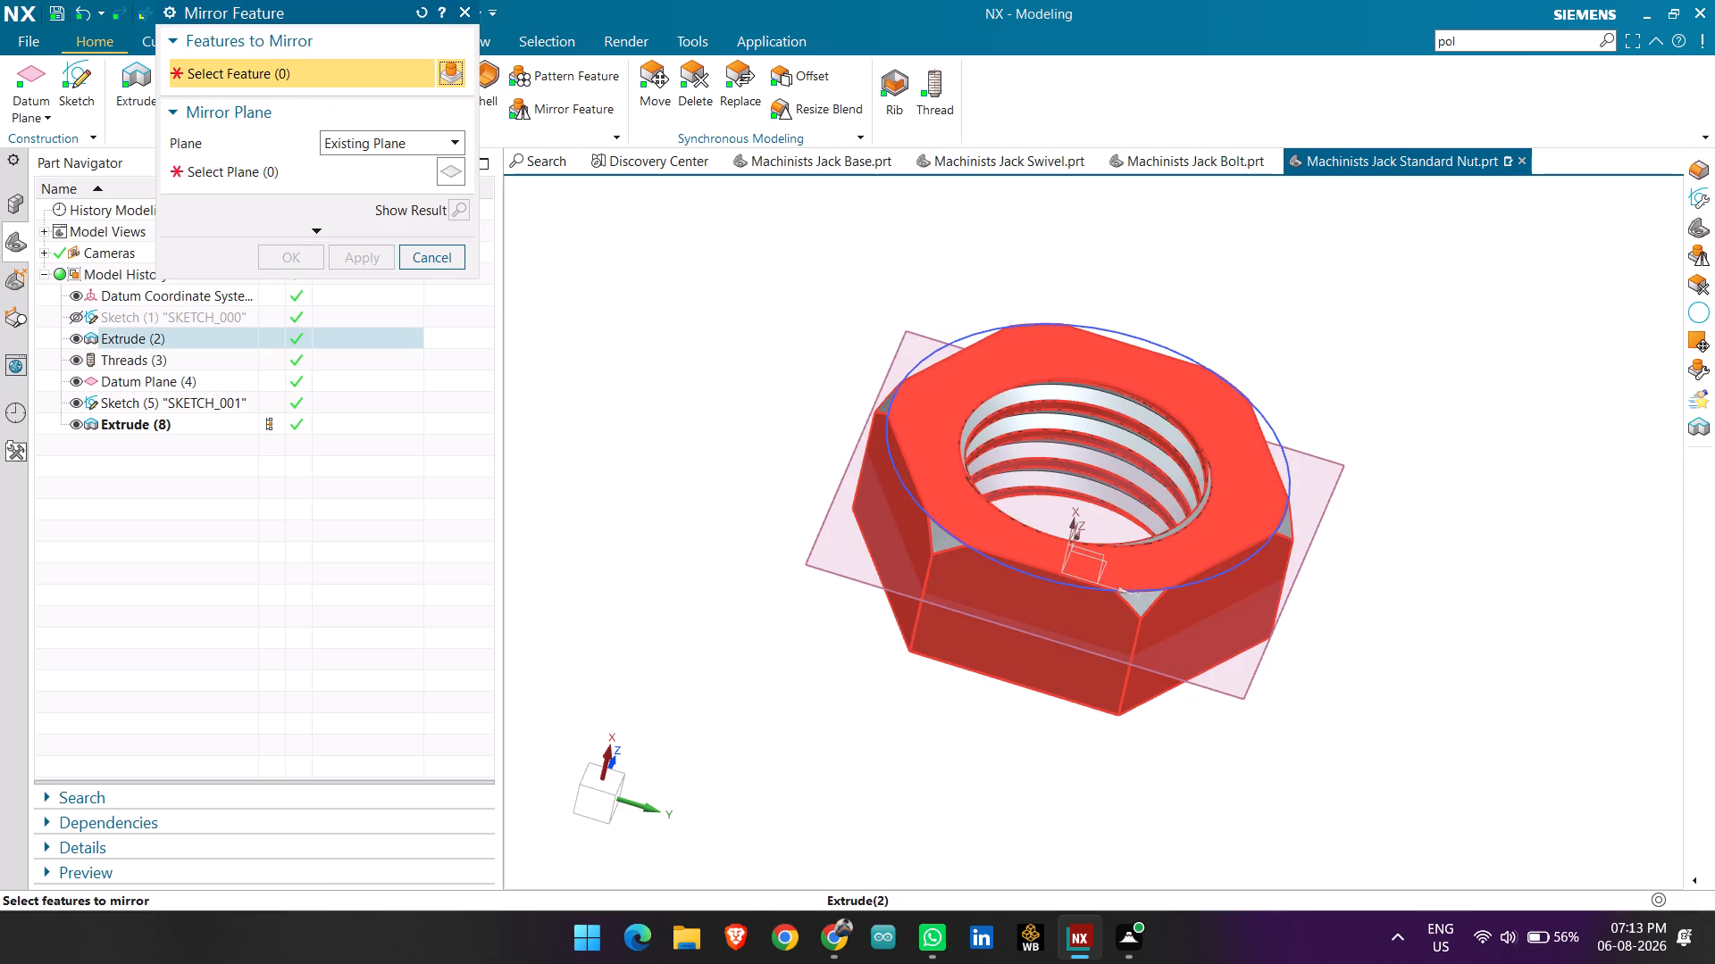
pyautogui.click(937, 544)
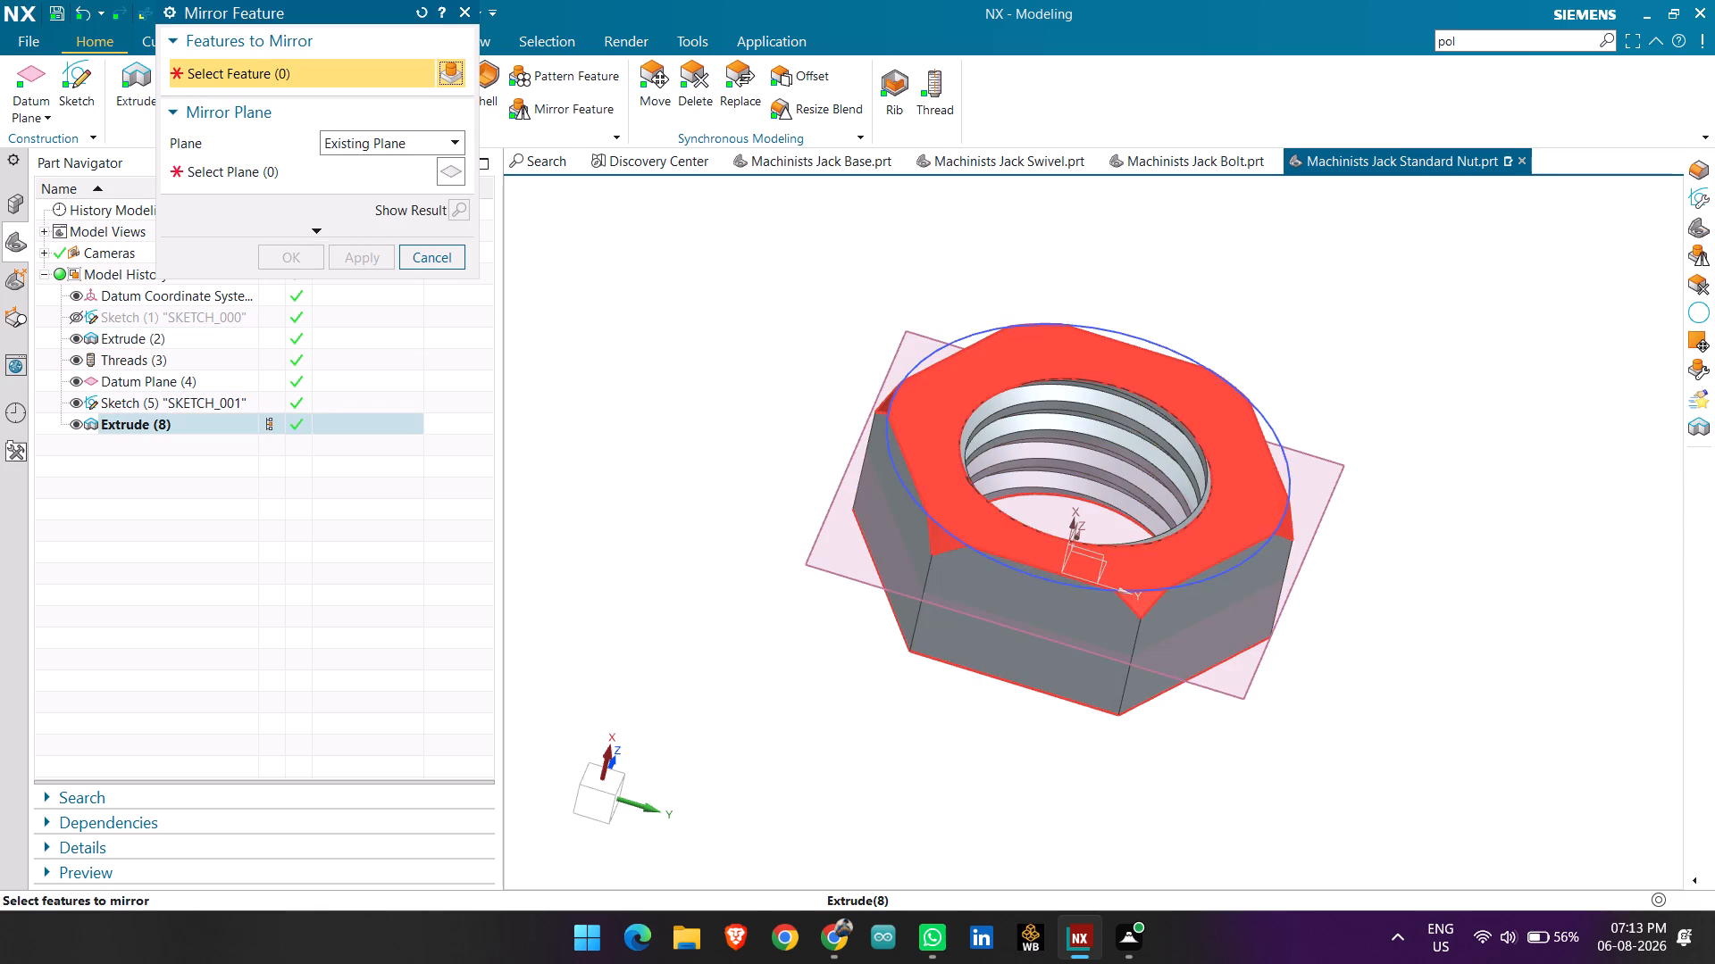
pyautogui.click(235, 173)
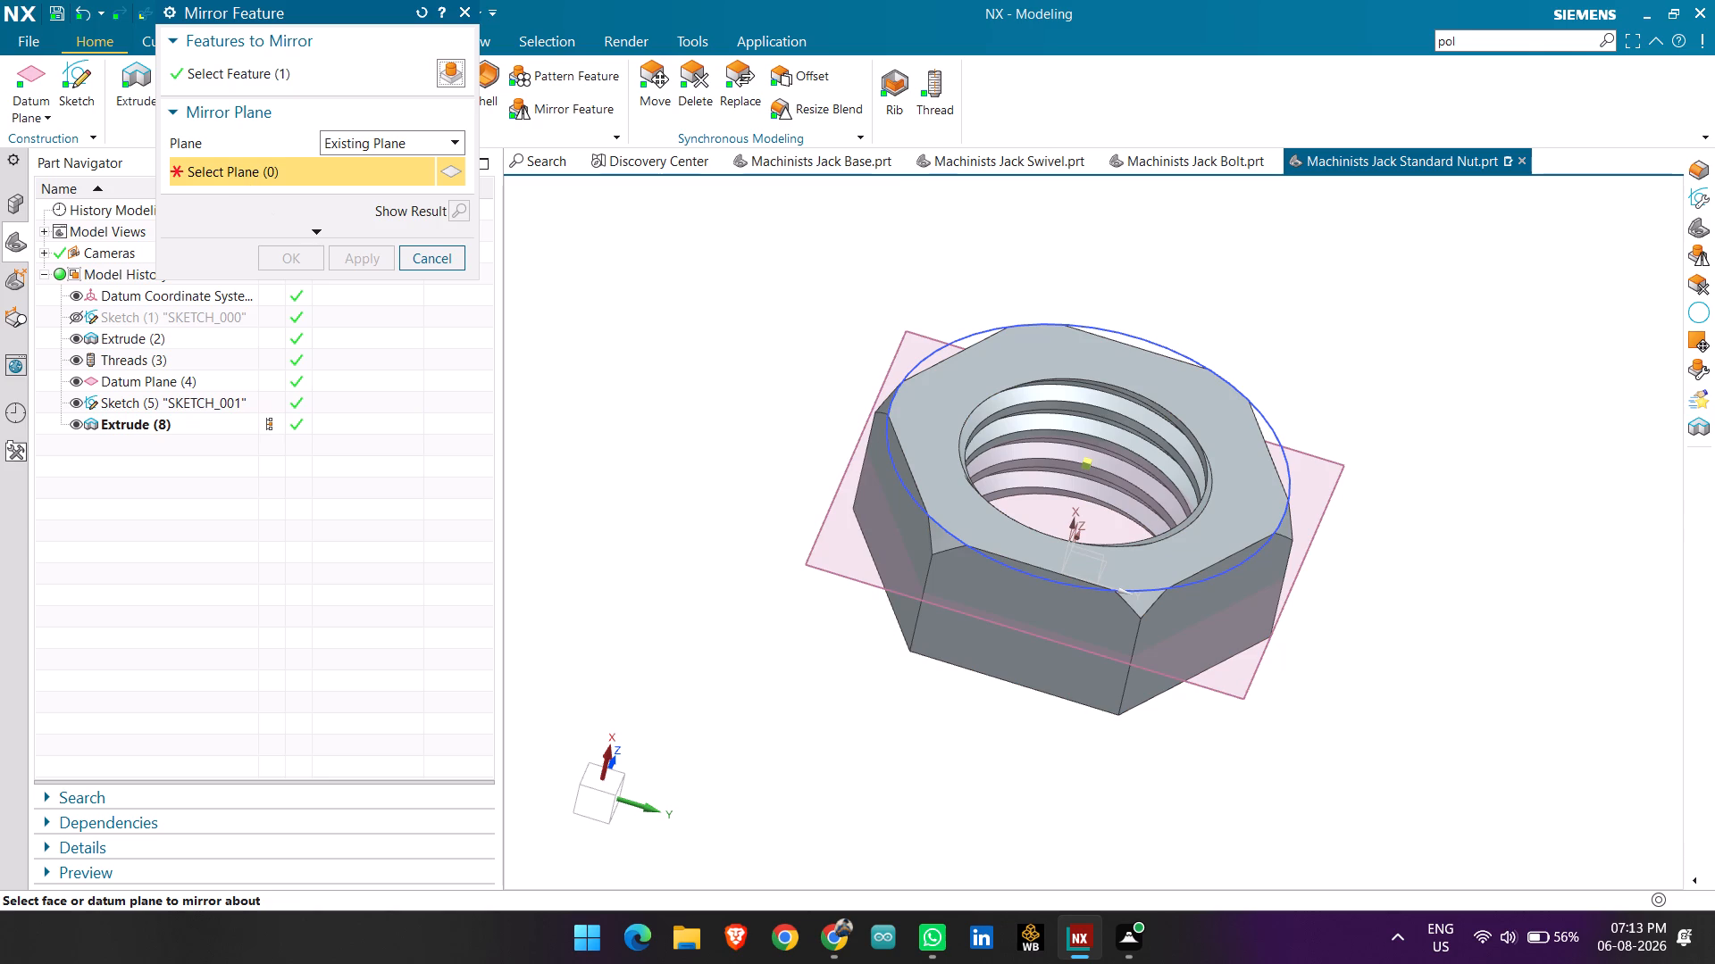
pyautogui.click(821, 572)
pyautogui.click(338, 258)
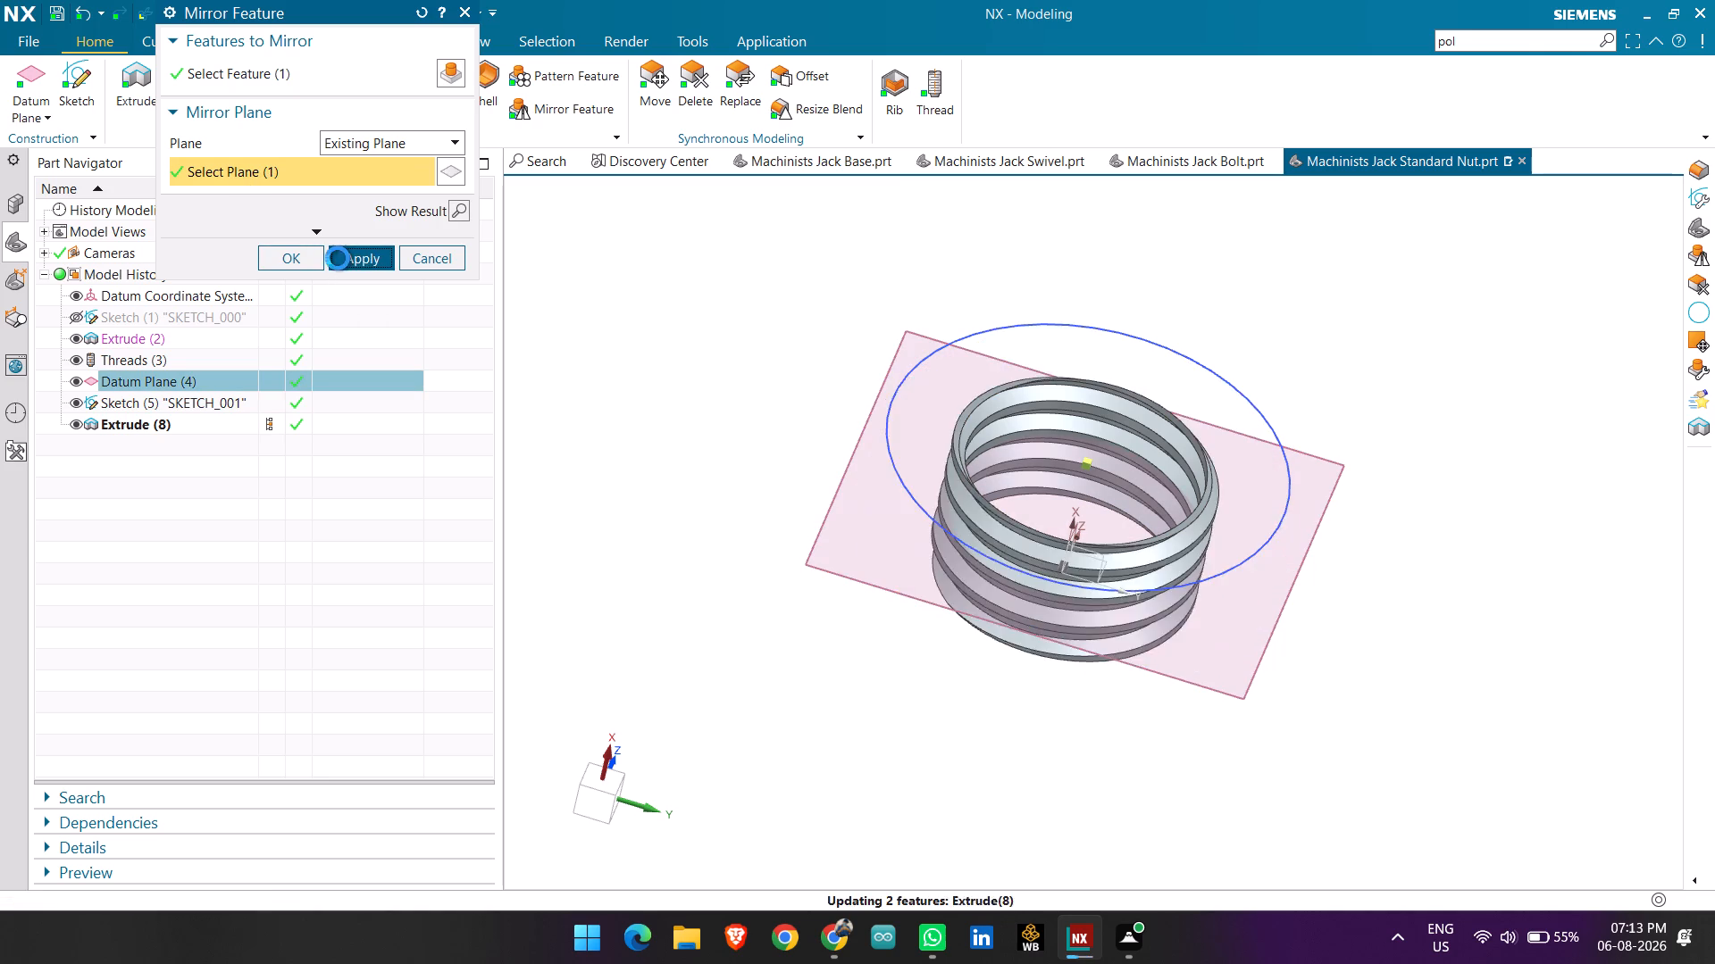
pyautogui.click(449, 248)
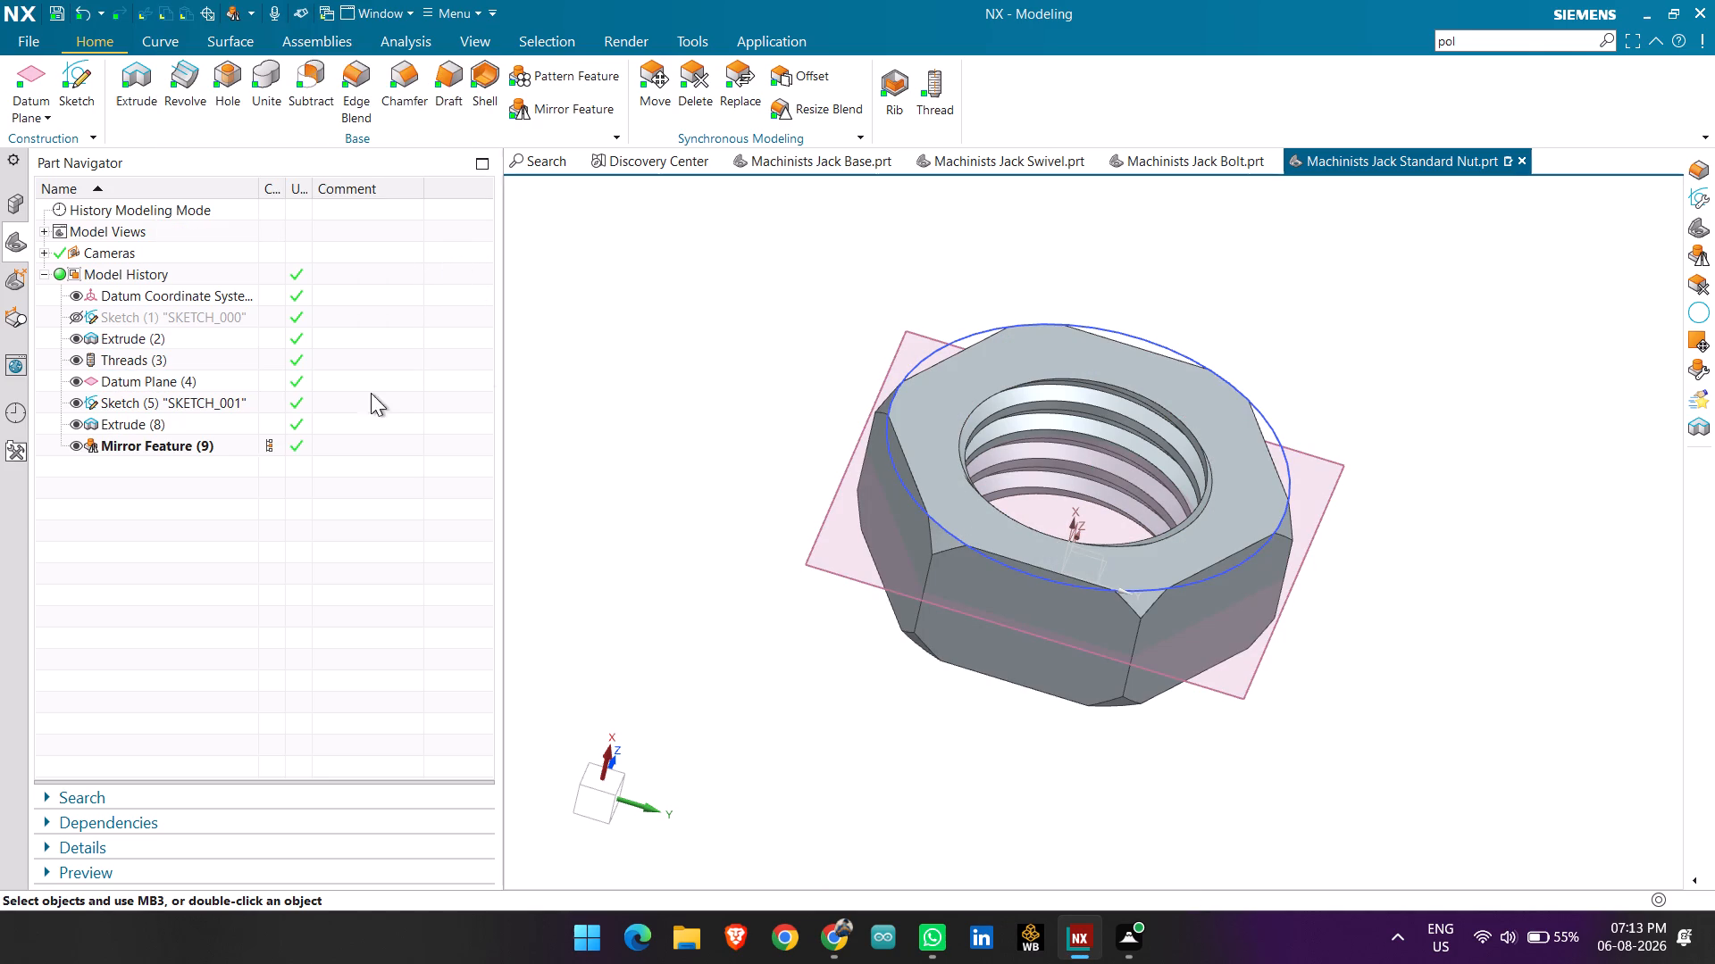
# Hide the chamfer circle sketch and the mirror datum plane.
pyautogui.click(75, 403)
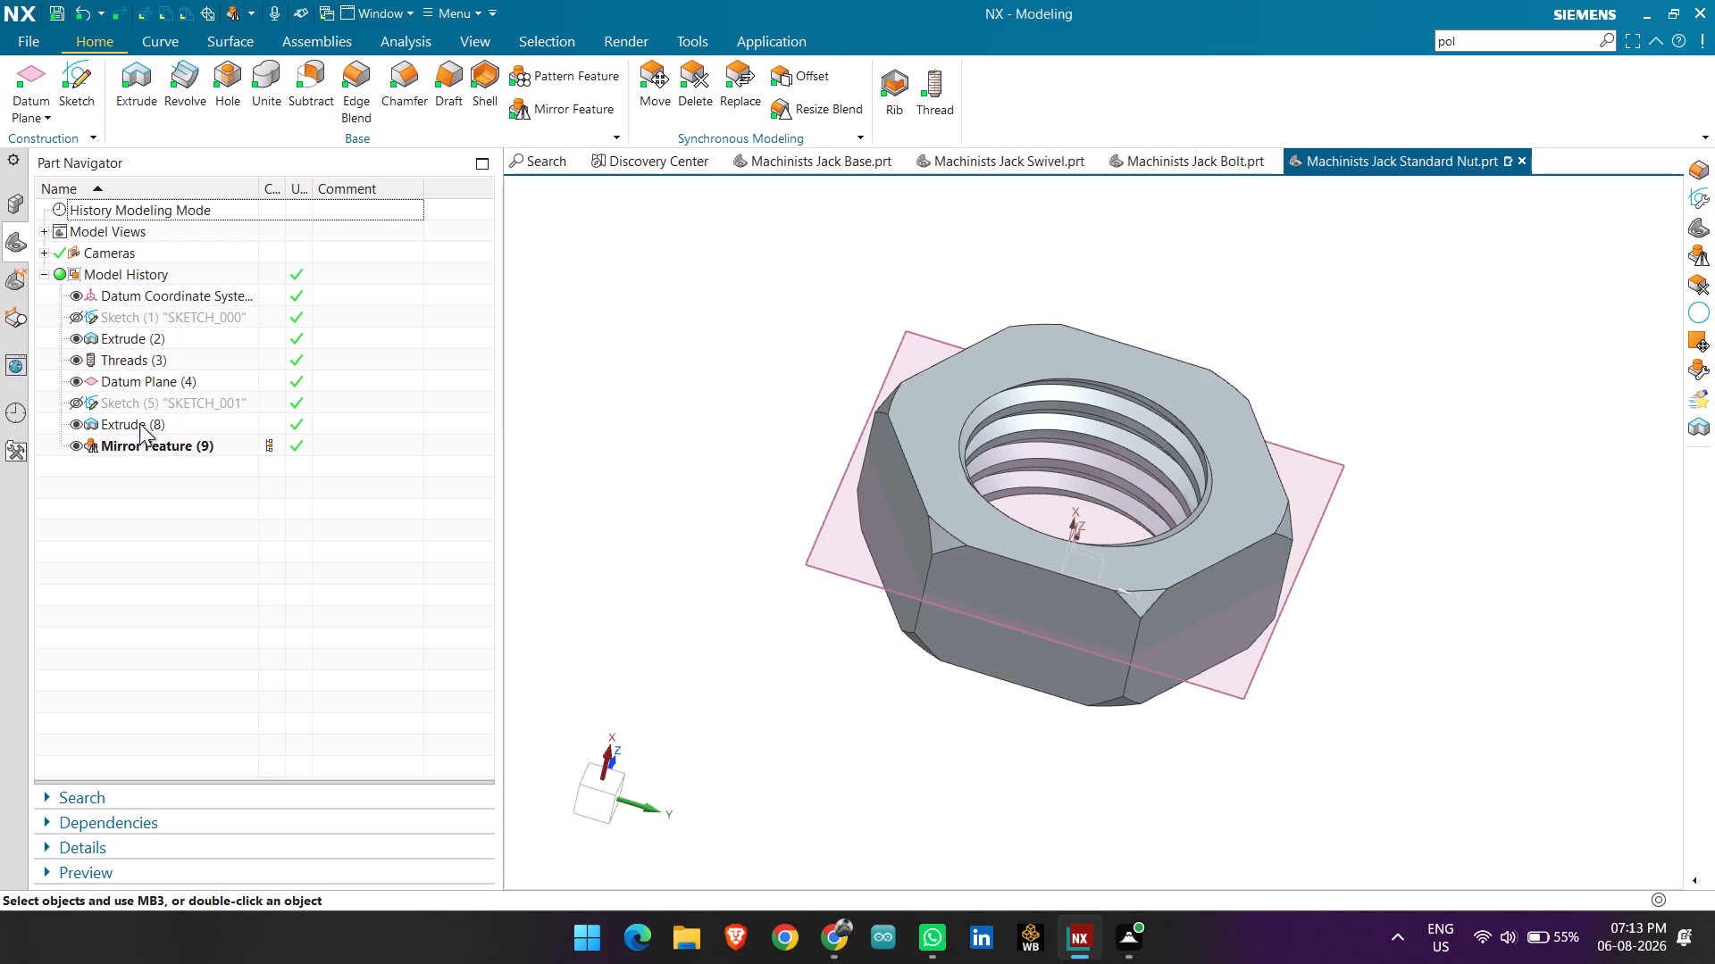
pyautogui.click(70, 376)
# Save the Machinists Jack Standard Nut part.
pyautogui.moveTo(857, 412); pyautogui.dragTo(833, 487, button='middle')
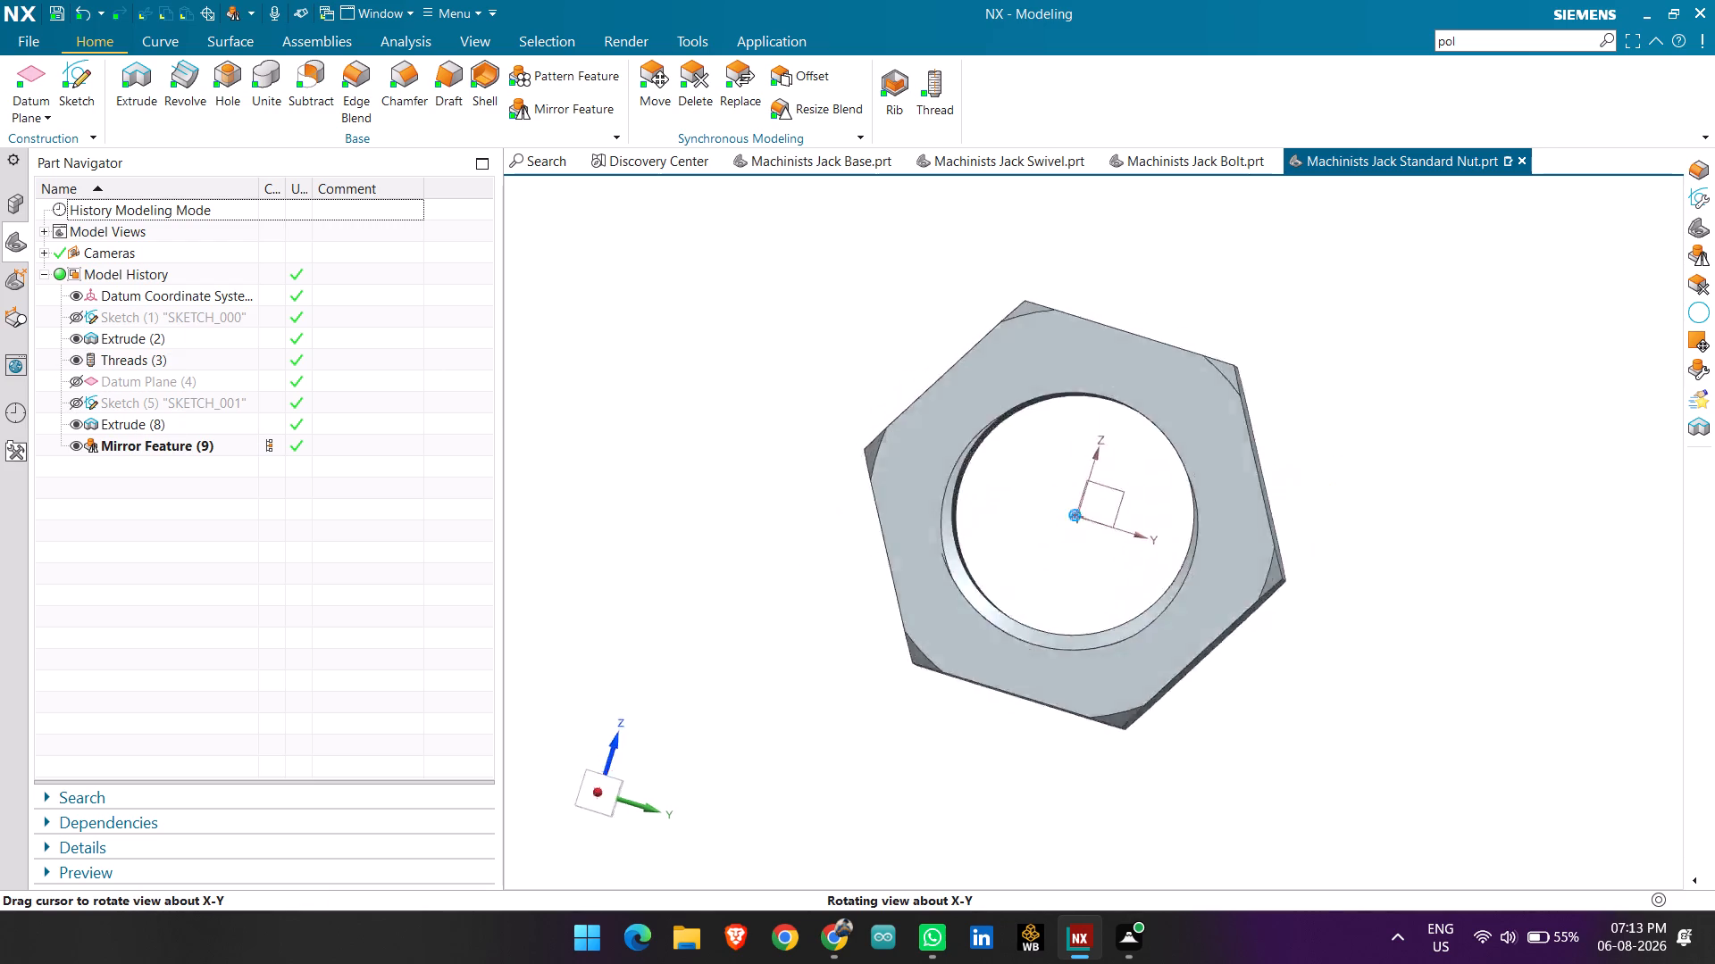
pyautogui.moveTo(833, 487); pyautogui.dragTo(832, 492, button='middle')
pyautogui.hotkey('ctrl', 's')
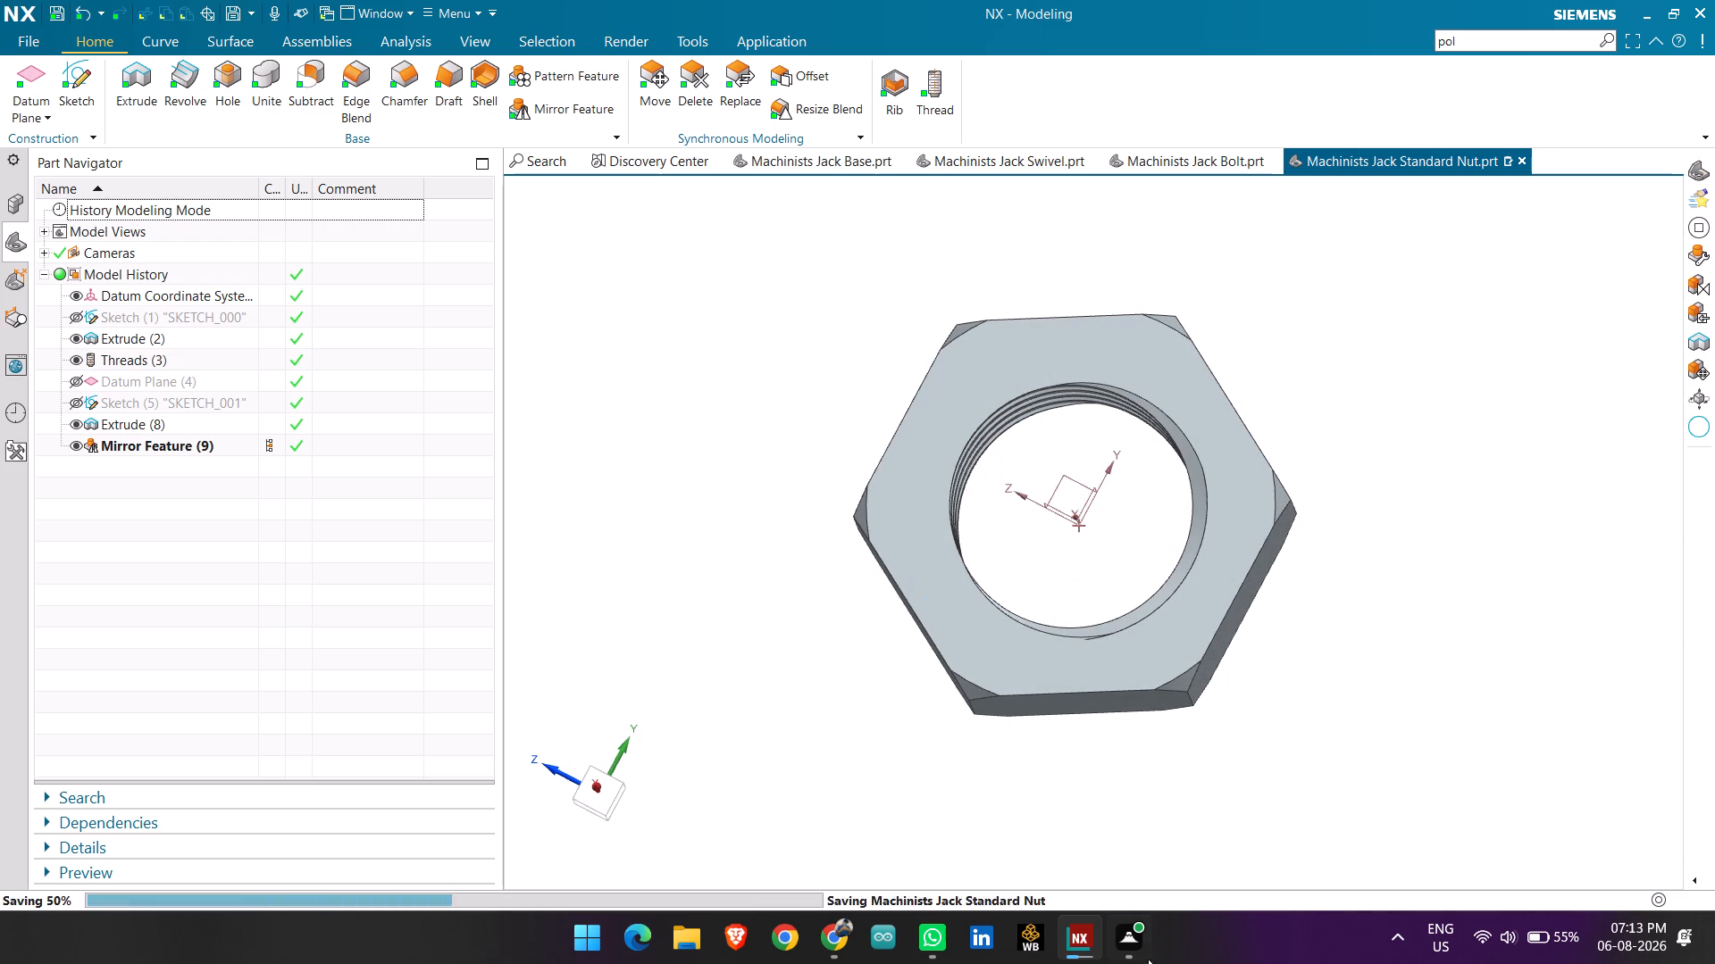
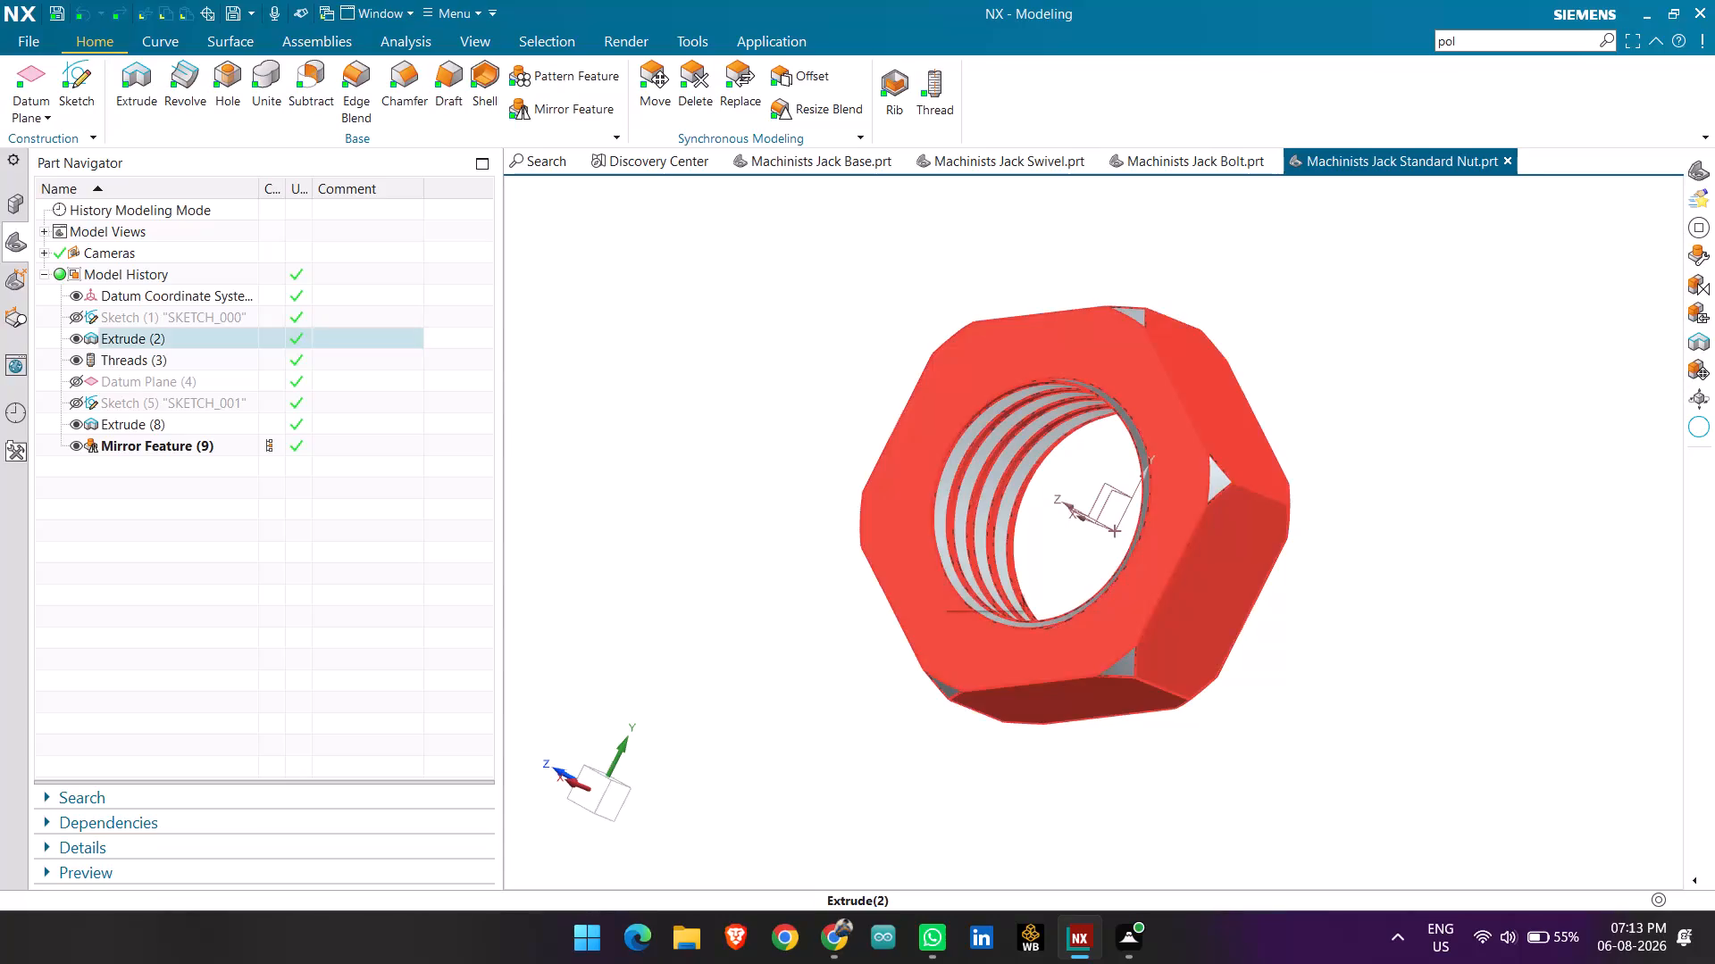
# Export the nut's isometric display to PDF as Machinists Jack Standard Nut.pdf, removing the Admin_ prefix from the file name.
pyautogui.press('End')
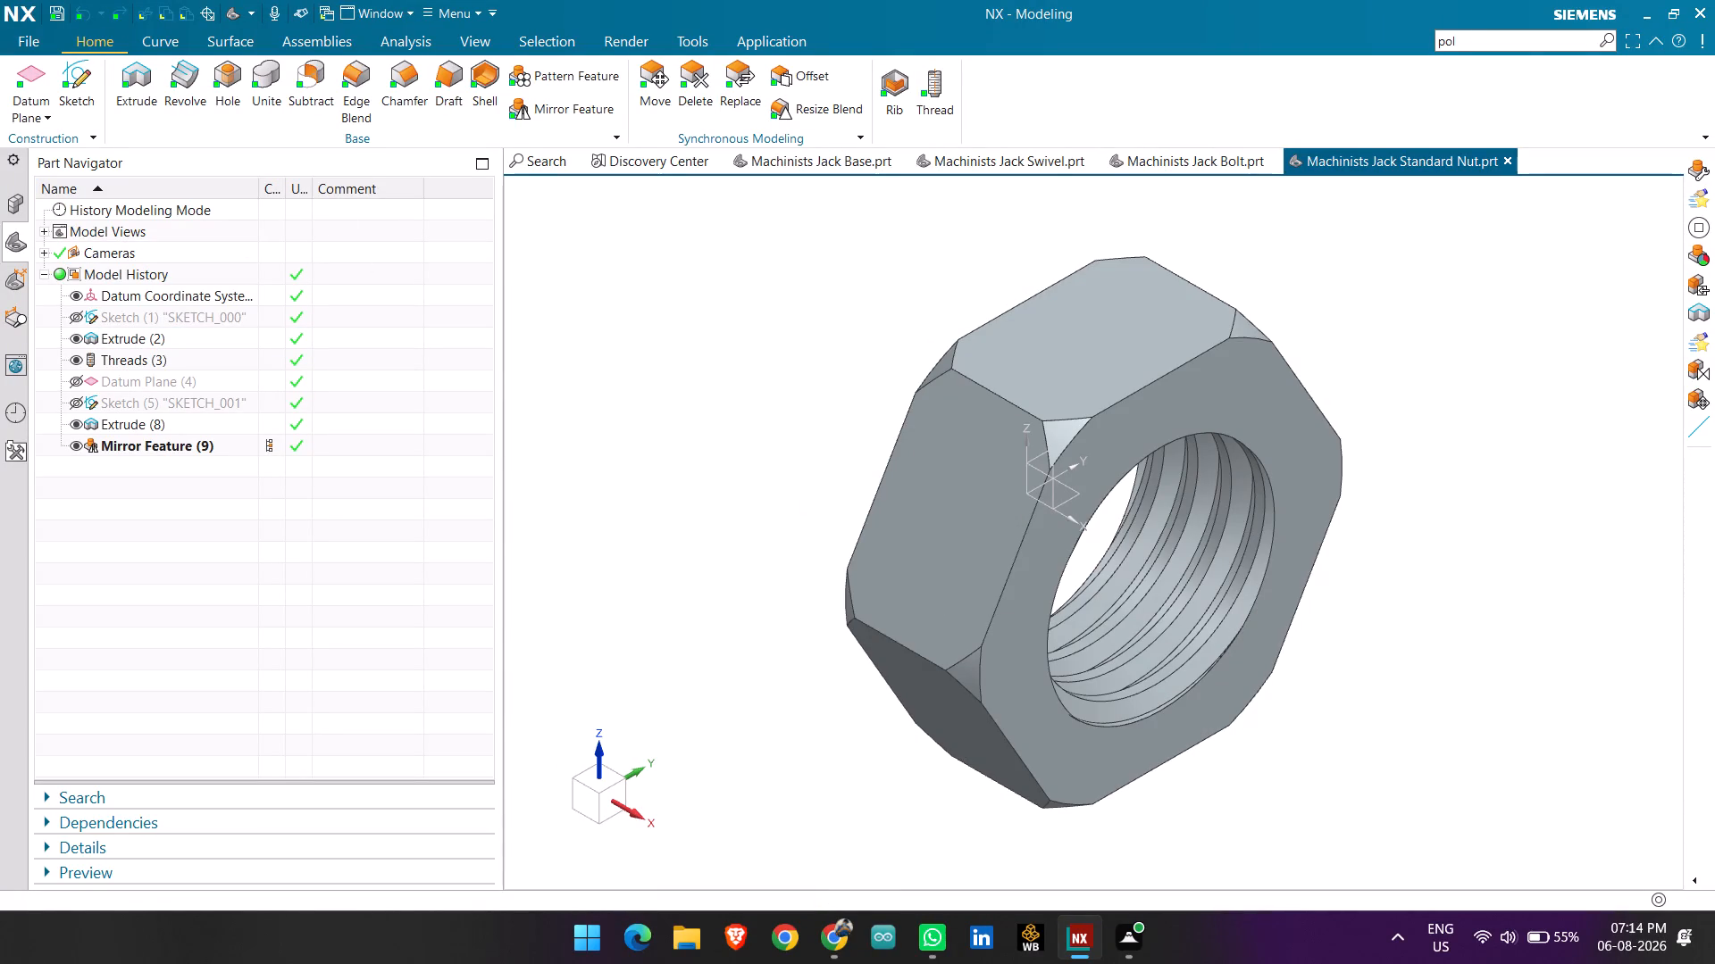
pyautogui.click(36, 31)
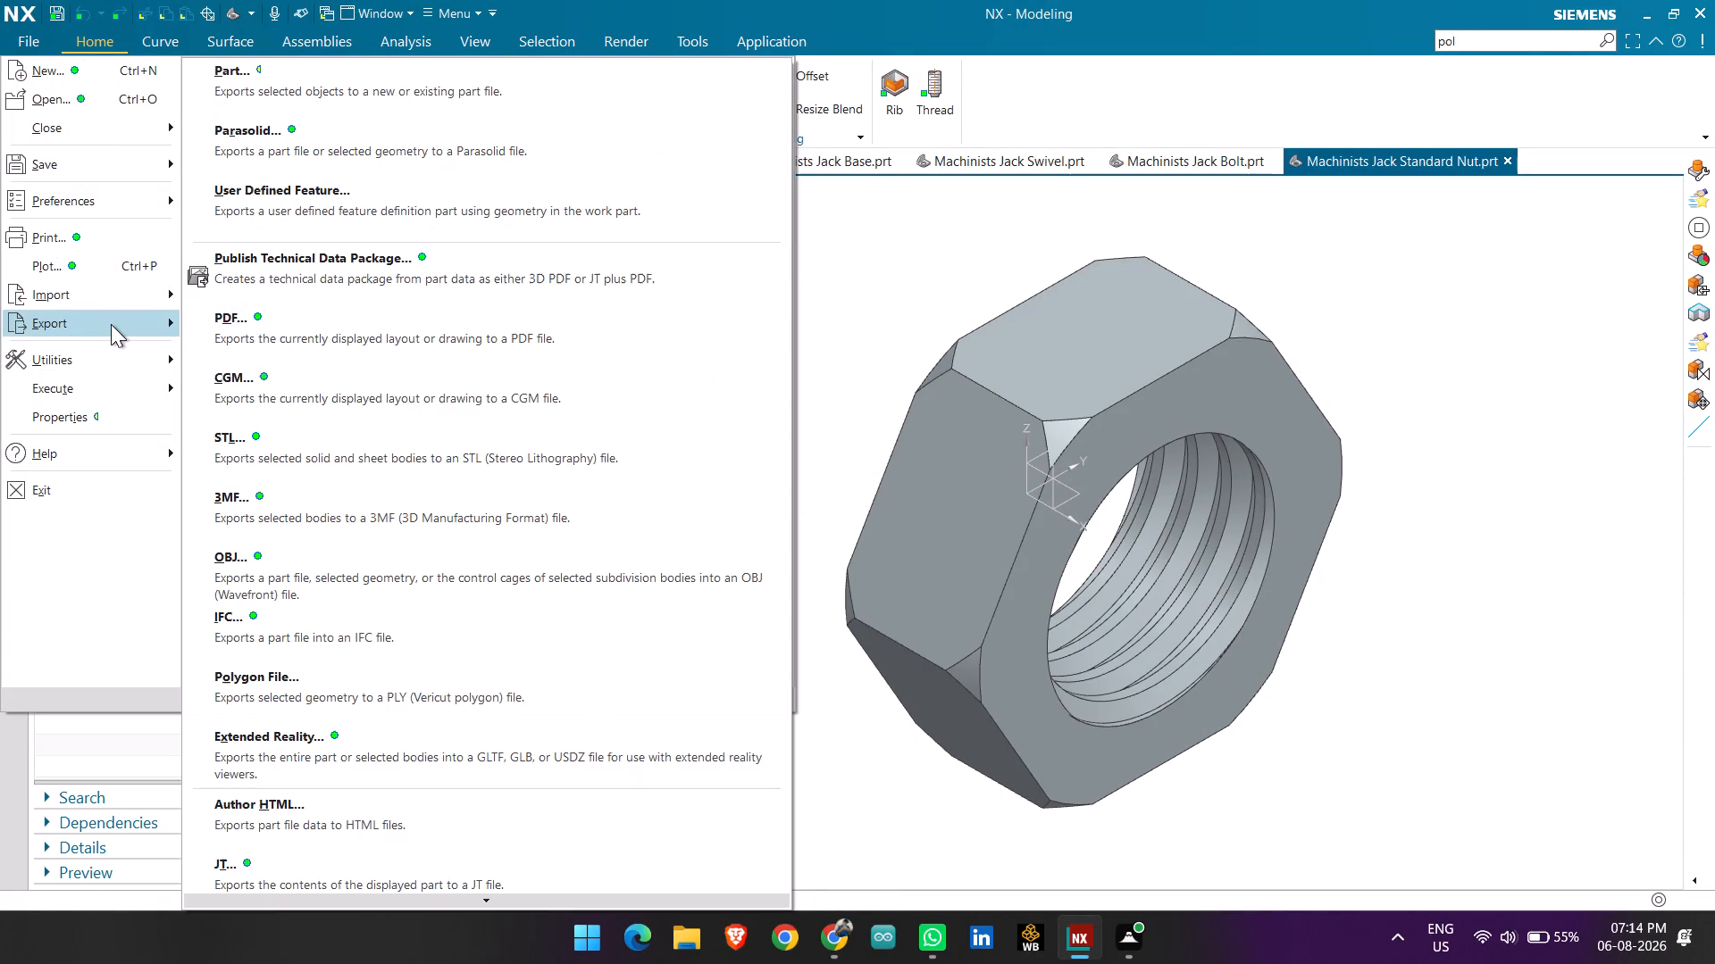
pyautogui.click(248, 326)
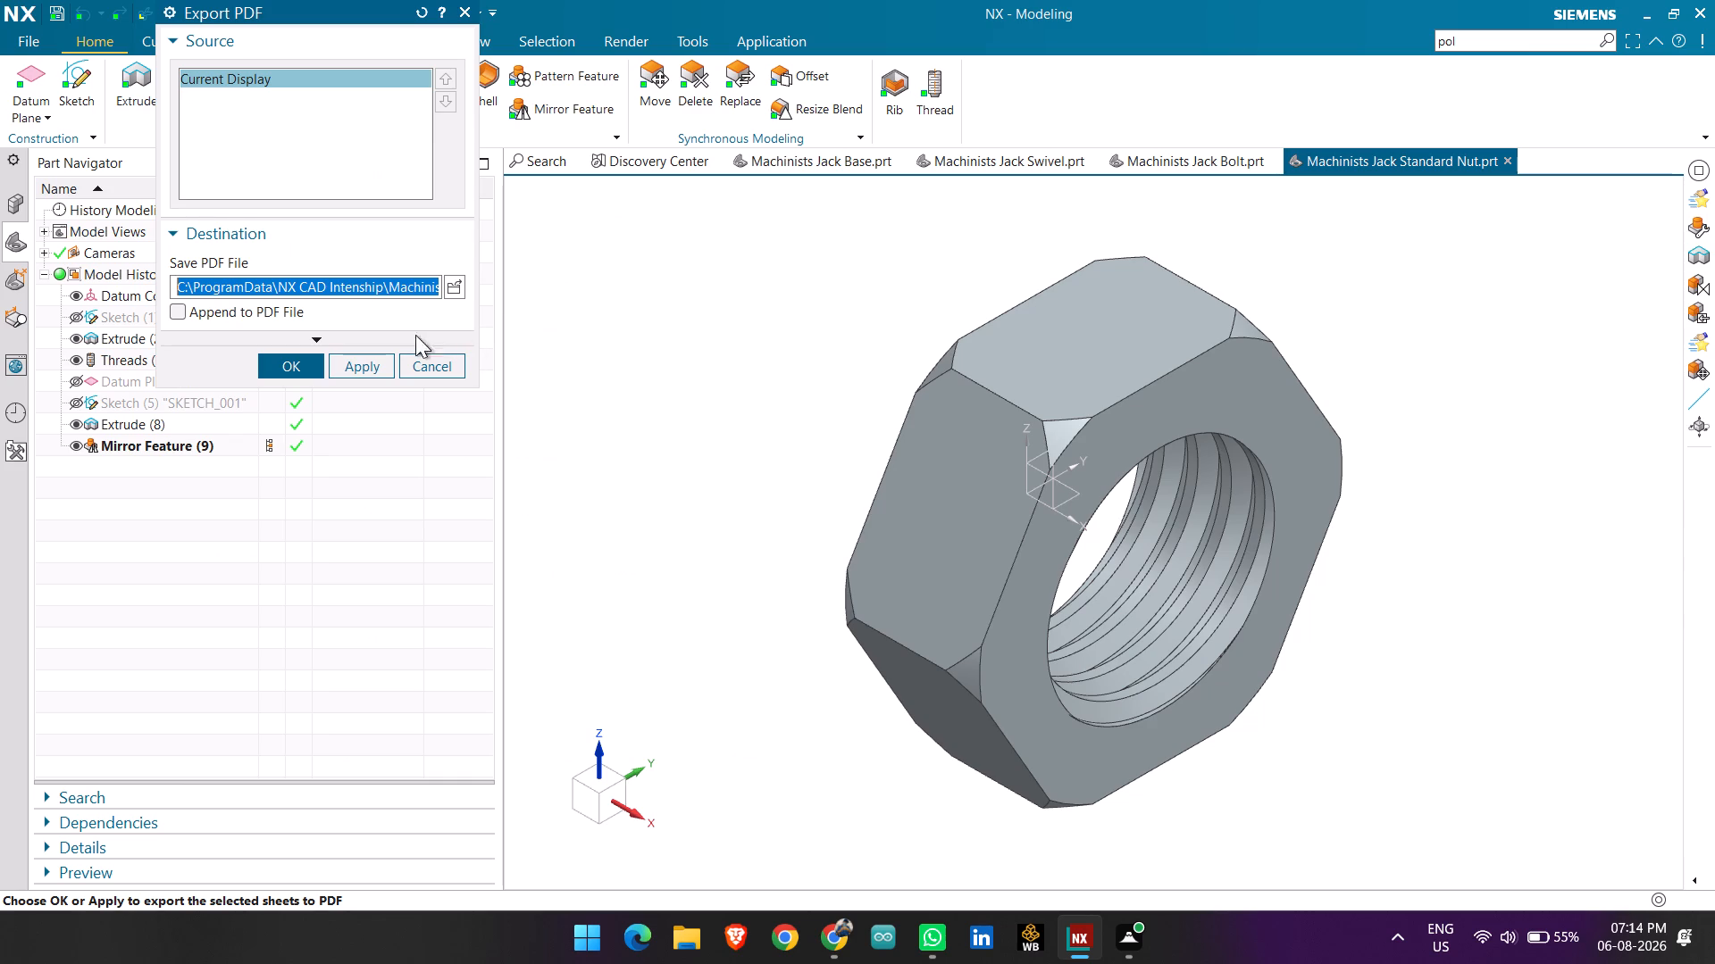
pyautogui.click(401, 299)
pyautogui.click(403, 287)
pyautogui.press('Right')
pyautogui.press('Right')
pyautogui.press('Right')
pyautogui.press('Right')
pyautogui.press('Right')
pyautogui.press('Right')
pyautogui.press('Right')
pyautogui.press('Right')
pyautogui.press('Right')
pyautogui.press('Right')
pyautogui.press('Right')
pyautogui.press('Right')
pyautogui.press('Right')
pyautogui.press('Right')
pyautogui.press('Right')
pyautogui.press('Right')
pyautogui.press('Right')
pyautogui.press('Right')
pyautogui.press('Right')
pyautogui.press('Right')
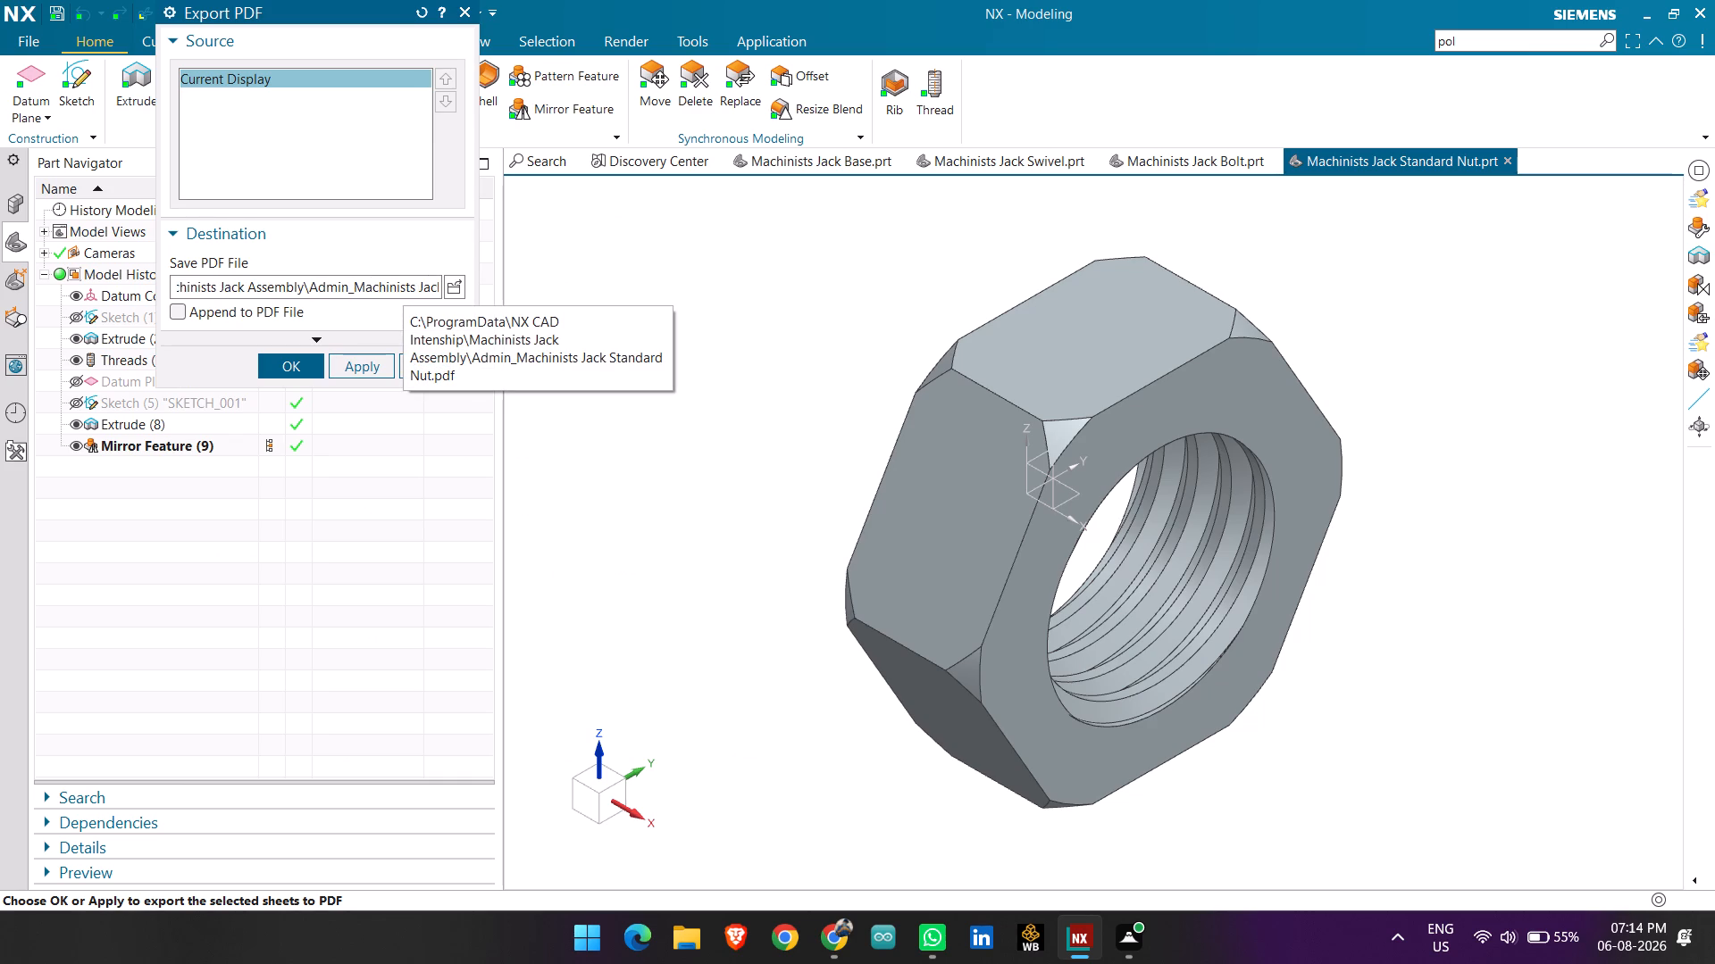
pyautogui.press('Left')
pyautogui.press('Left')
pyautogui.press('Left')
pyautogui.press('Left')
pyautogui.press('Left')
pyautogui.press('BackSpace')
pyautogui.press('BackSpace')
pyautogui.press('BackSpace')
pyautogui.press('BackSpace')
pyautogui.press('BackSpace')
pyautogui.press('BackSpace')
pyautogui.click(286, 369)
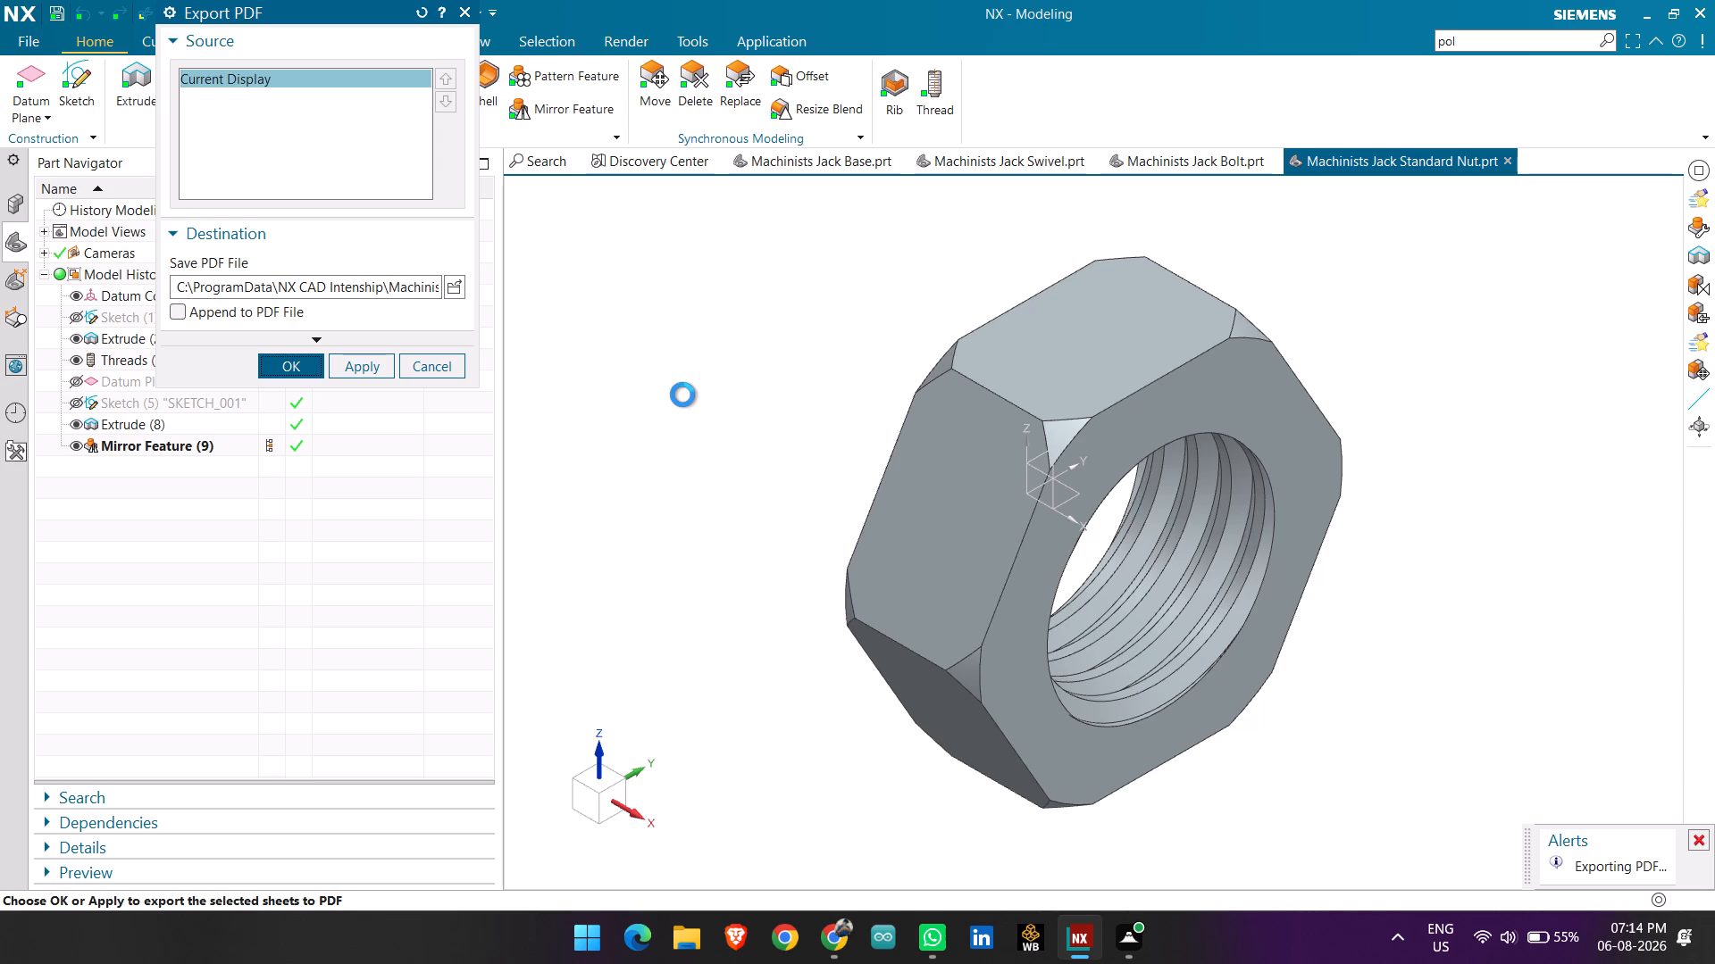